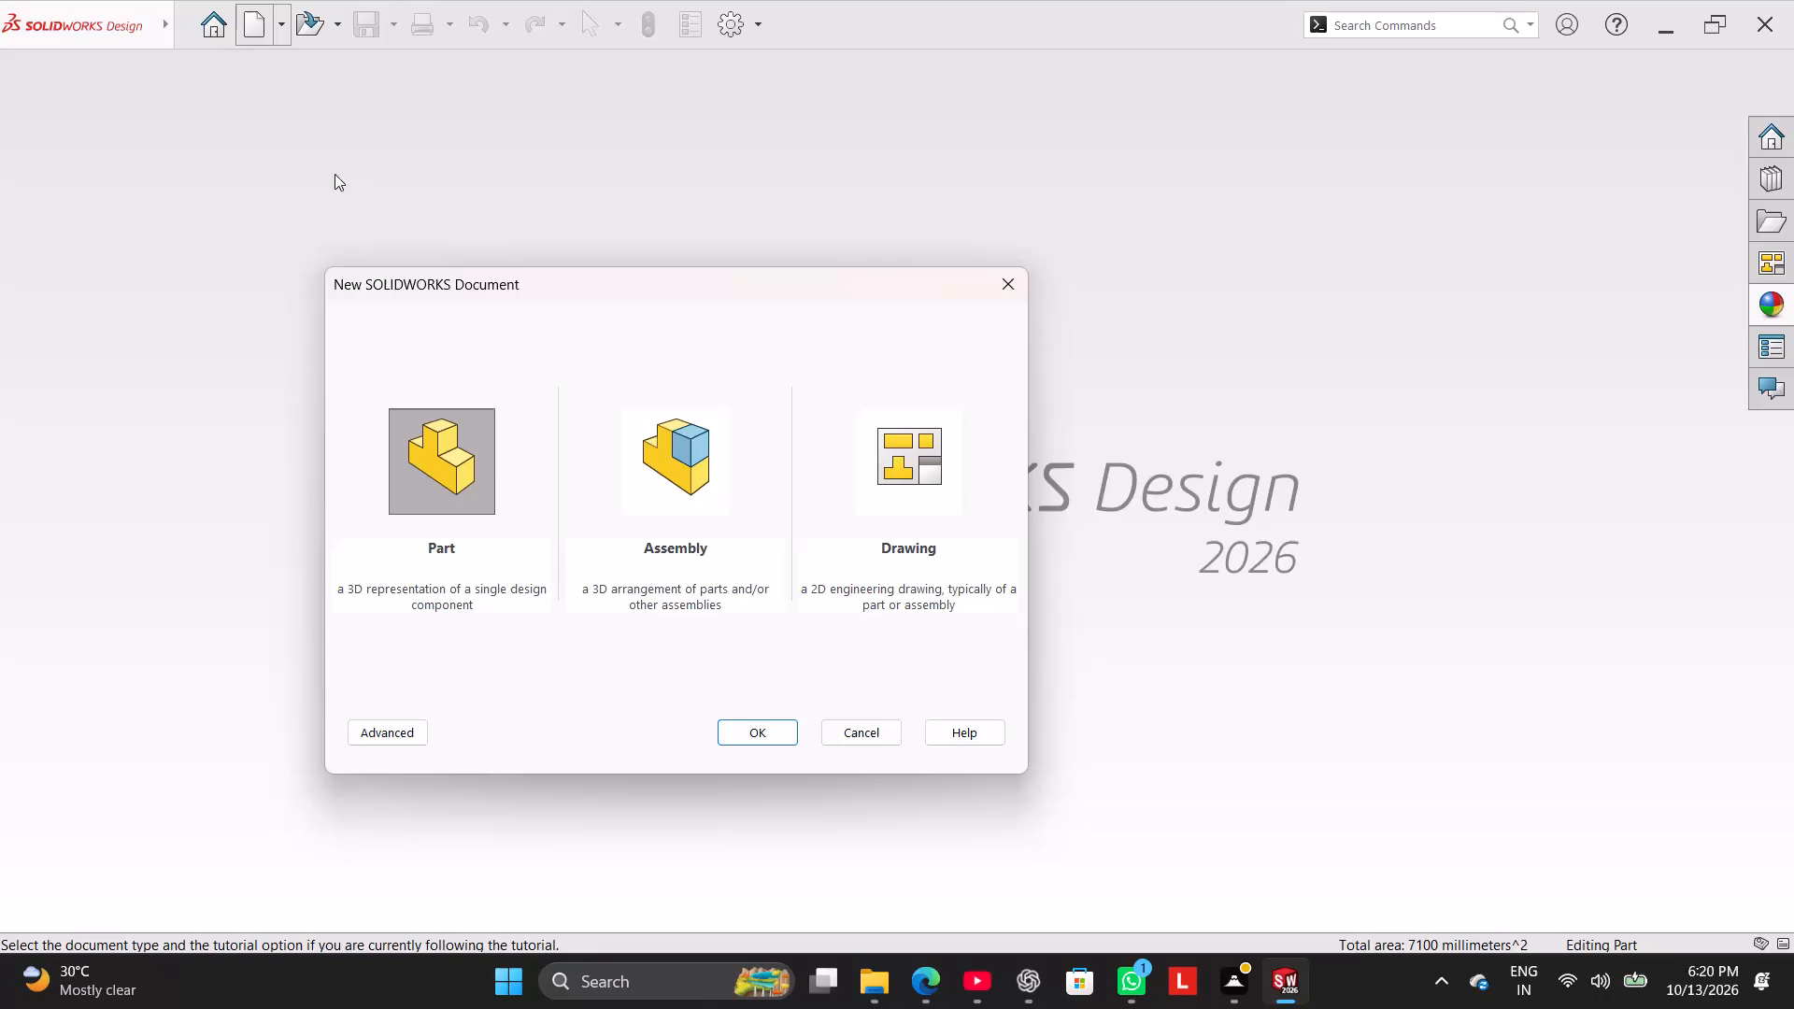
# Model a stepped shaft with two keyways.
# Create a new part document.
pyautogui.moveTo(752, 705); pyautogui.dragTo(760, 718)
pyautogui.click(765, 731)
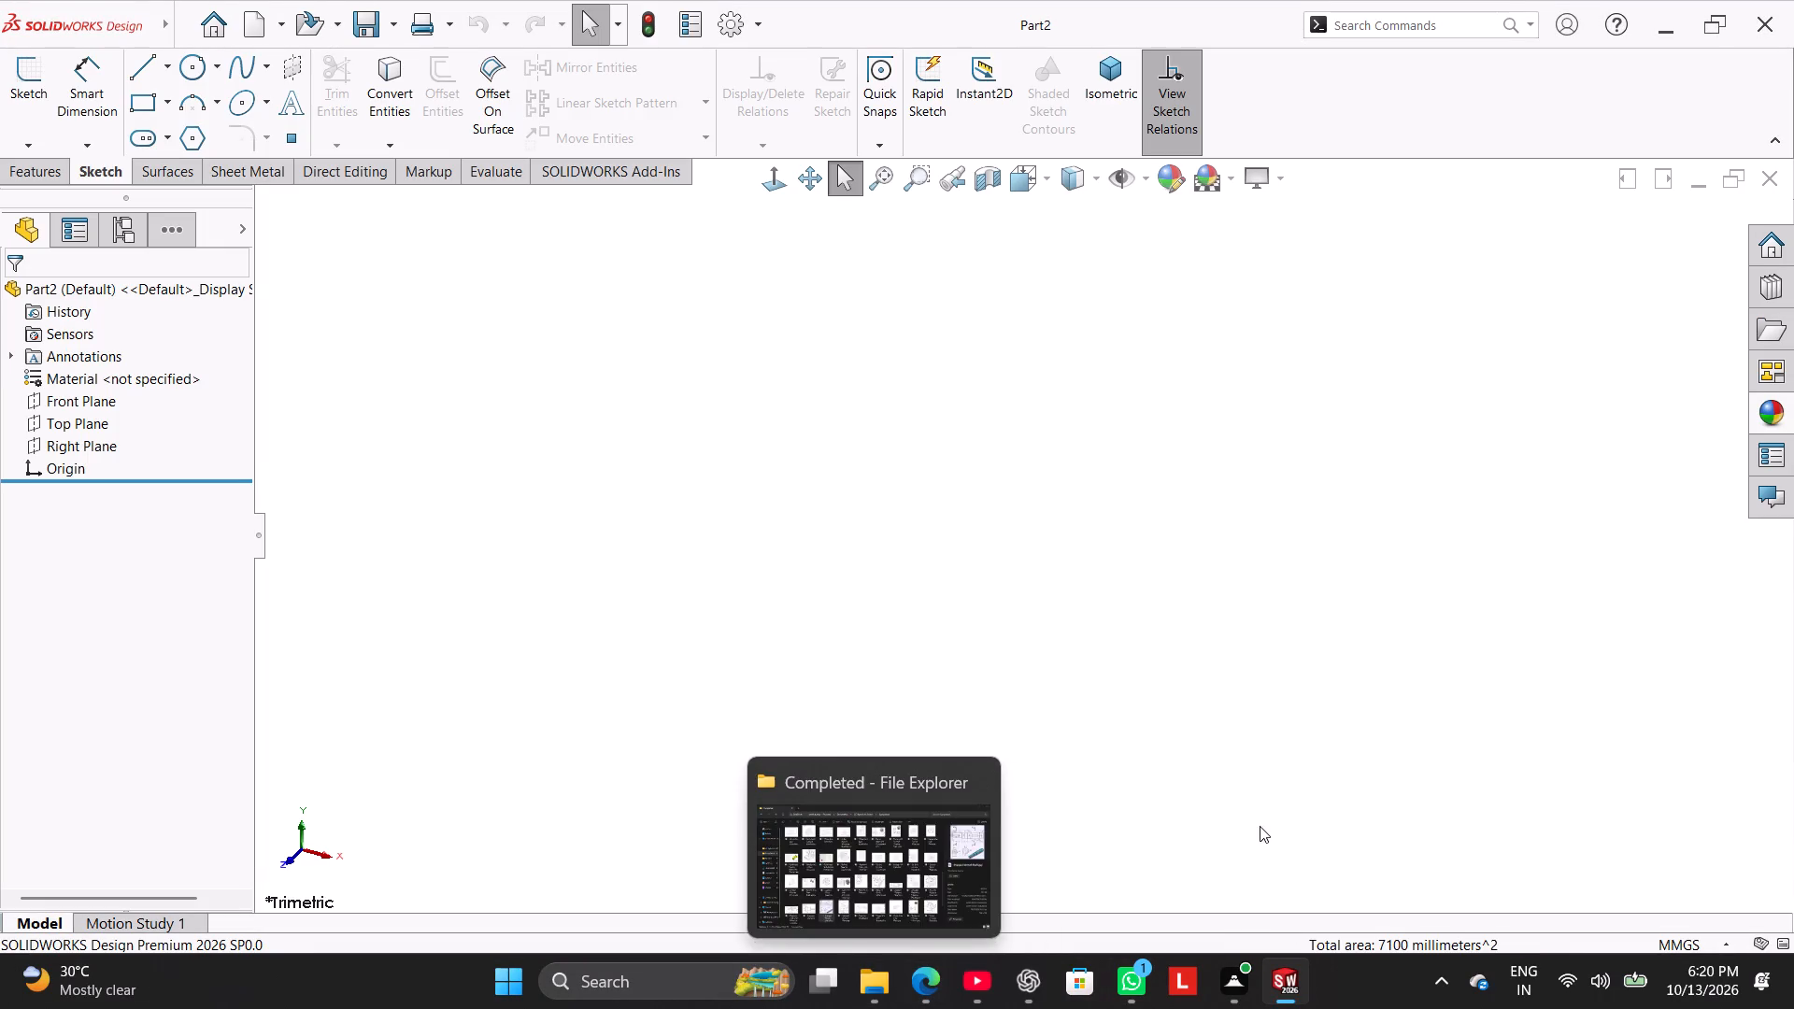
# Open a new sketch on the Right Plane.
pyautogui.click(87, 448)
pyautogui.click(119, 423)
pyautogui.click(669, 481)
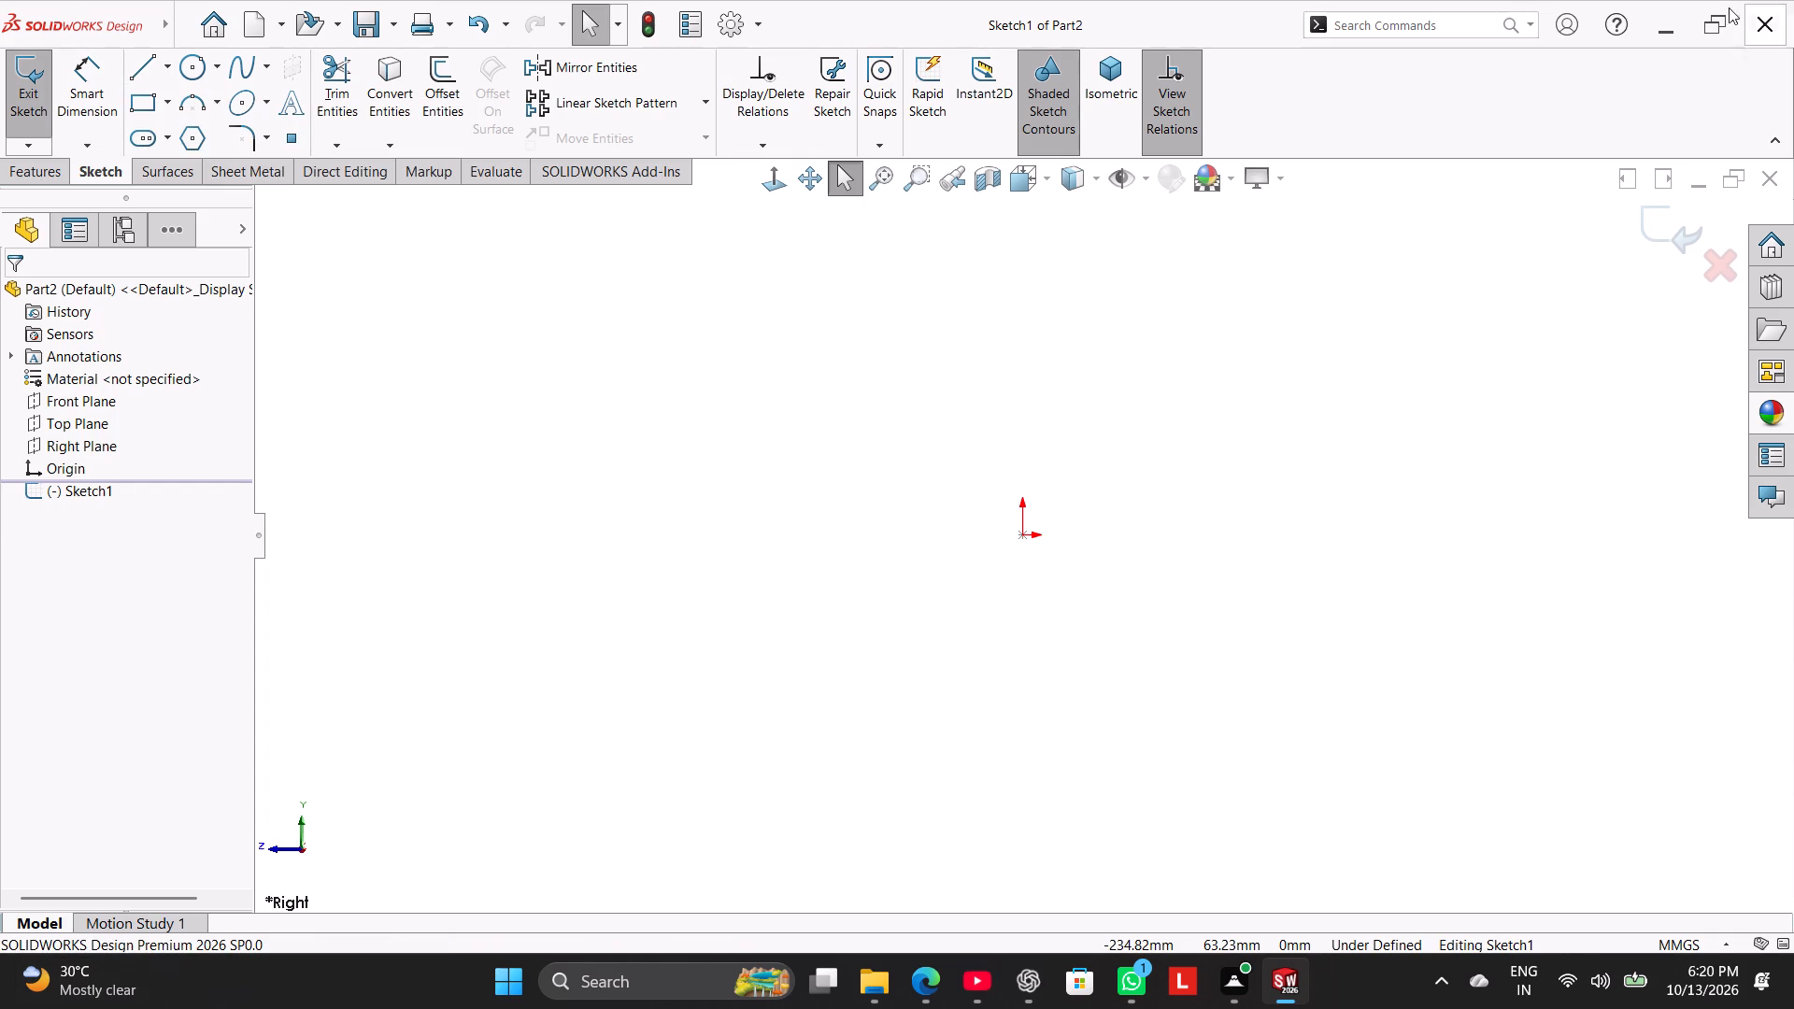
# Sketch a horizontal line about 372 mm long passing through the origin and convert it to construction geometry.
pyautogui.click(146, 61)
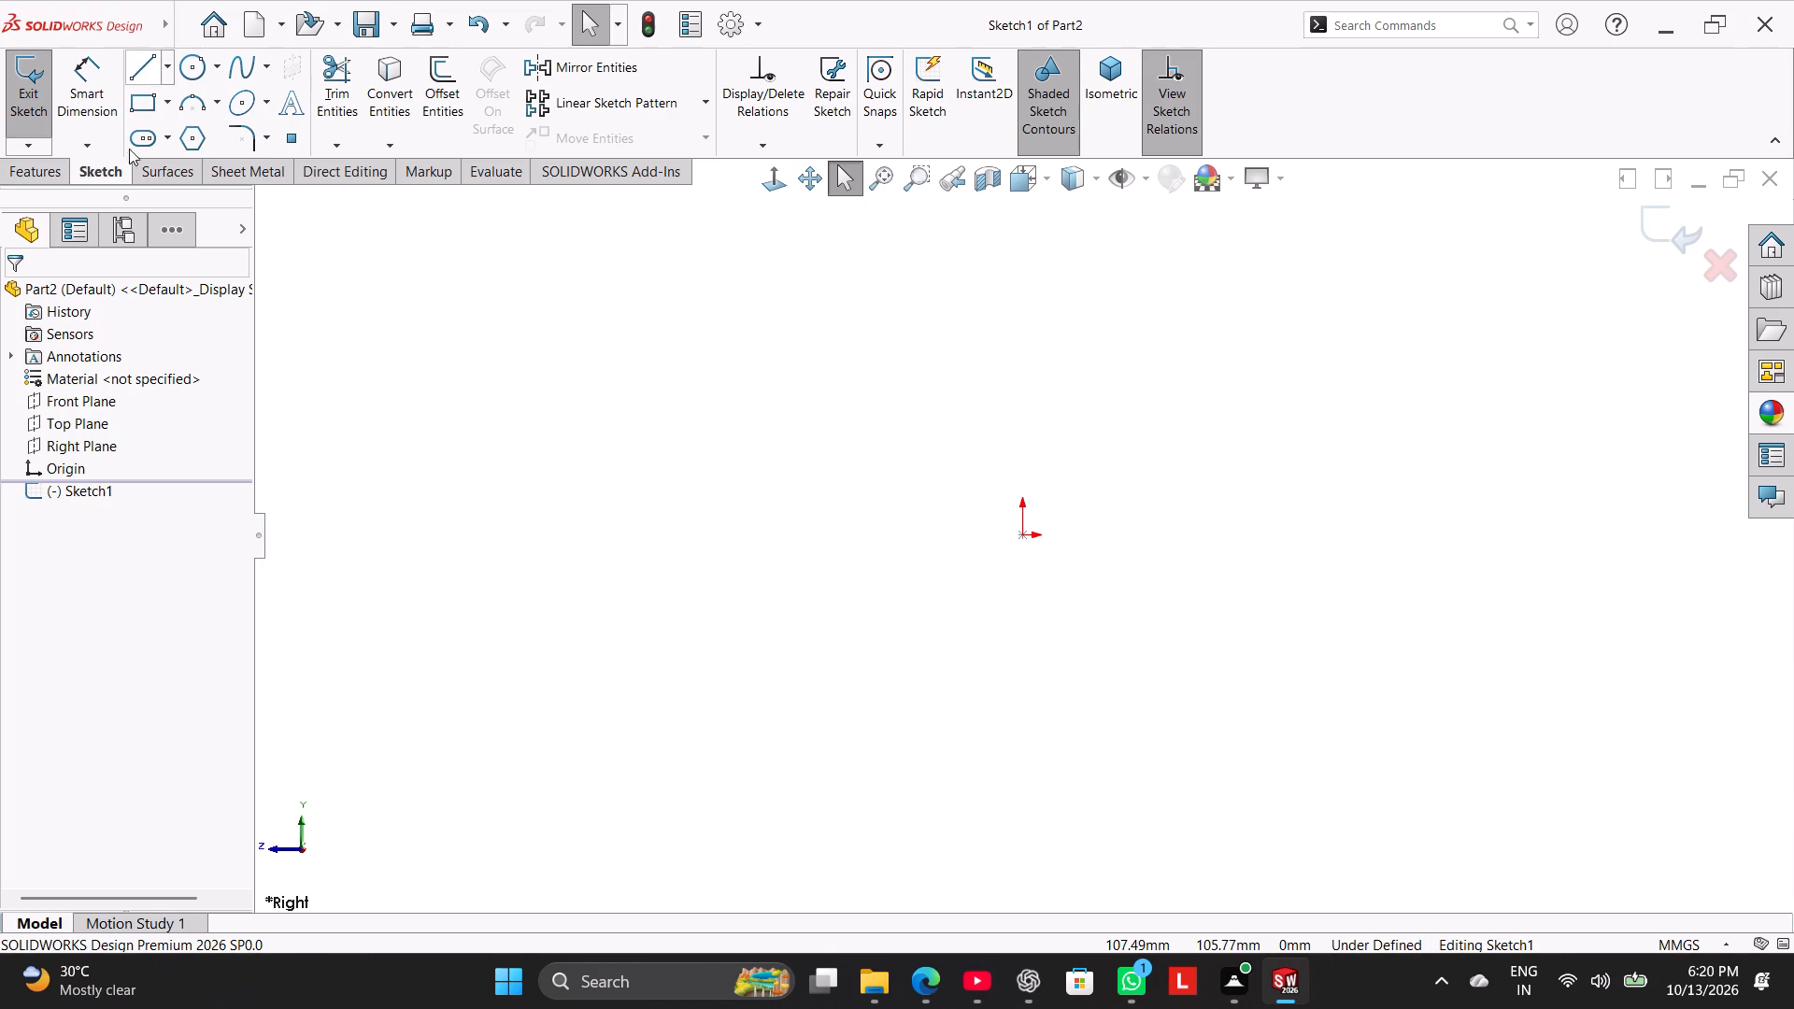
pyautogui.click(636, 534)
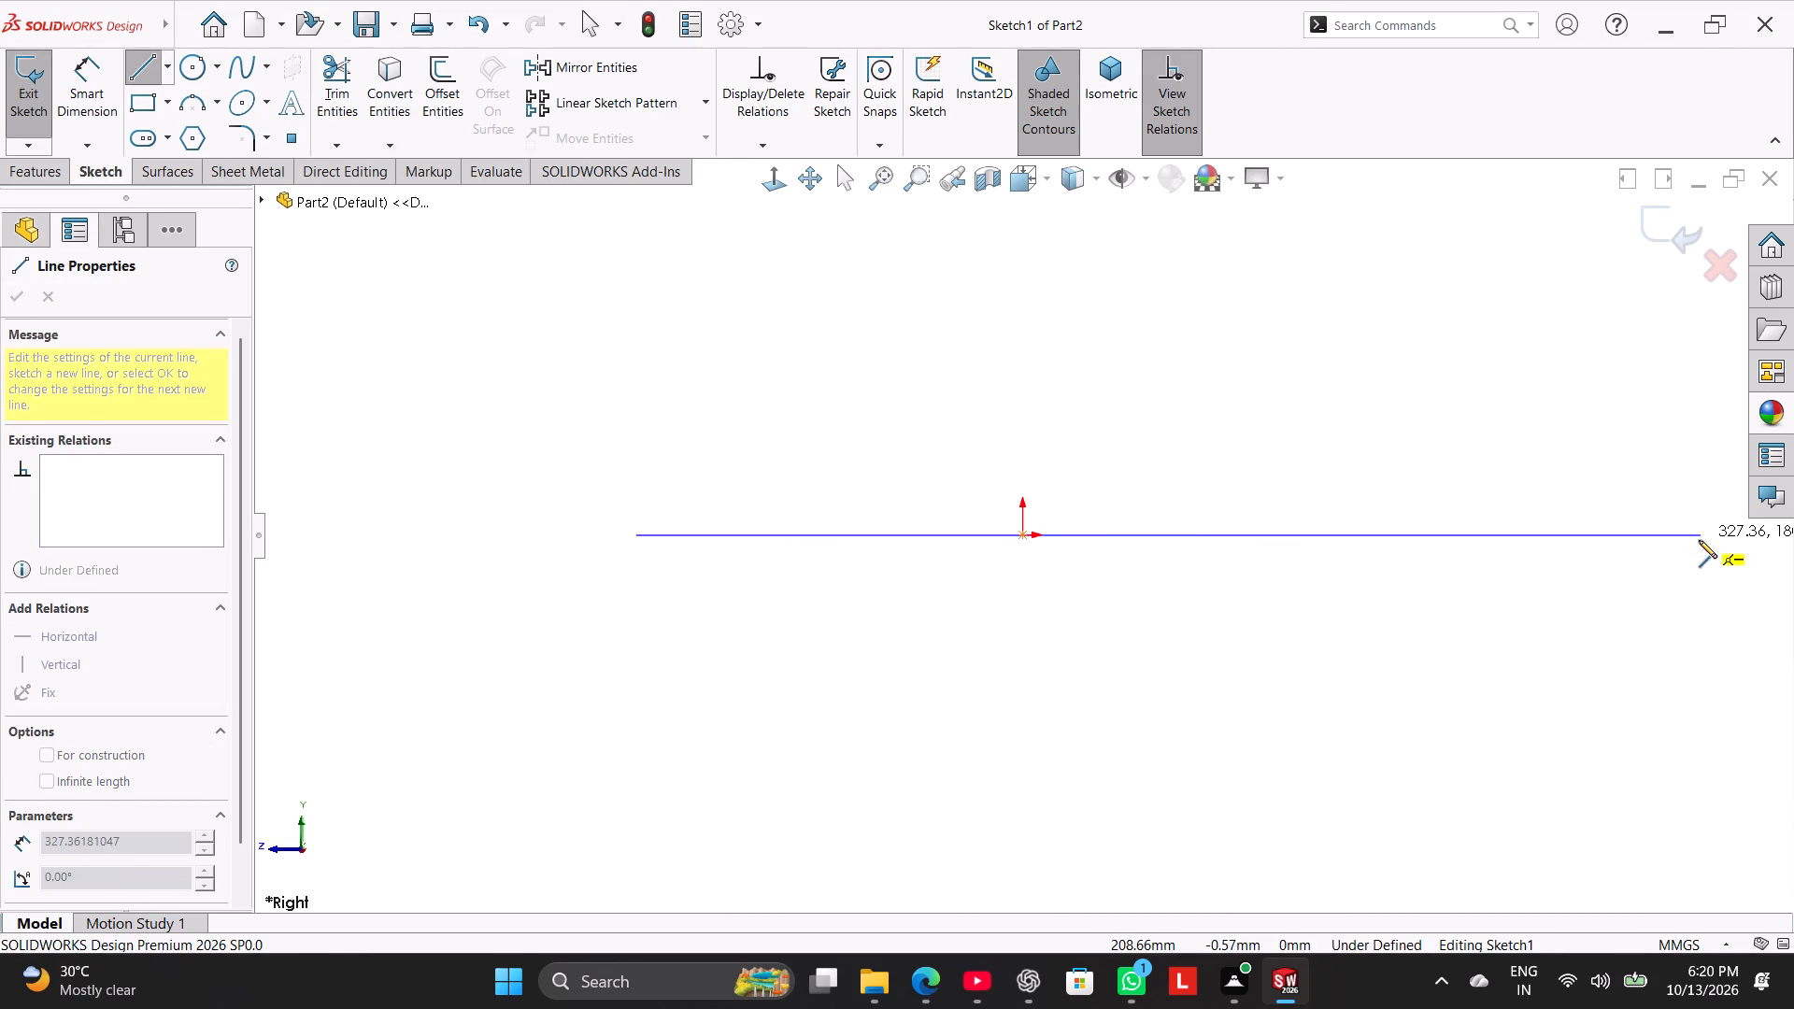
pyautogui.click(1699, 540)
pyautogui.rightClick(1659, 448)
pyautogui.click(1677, 457)
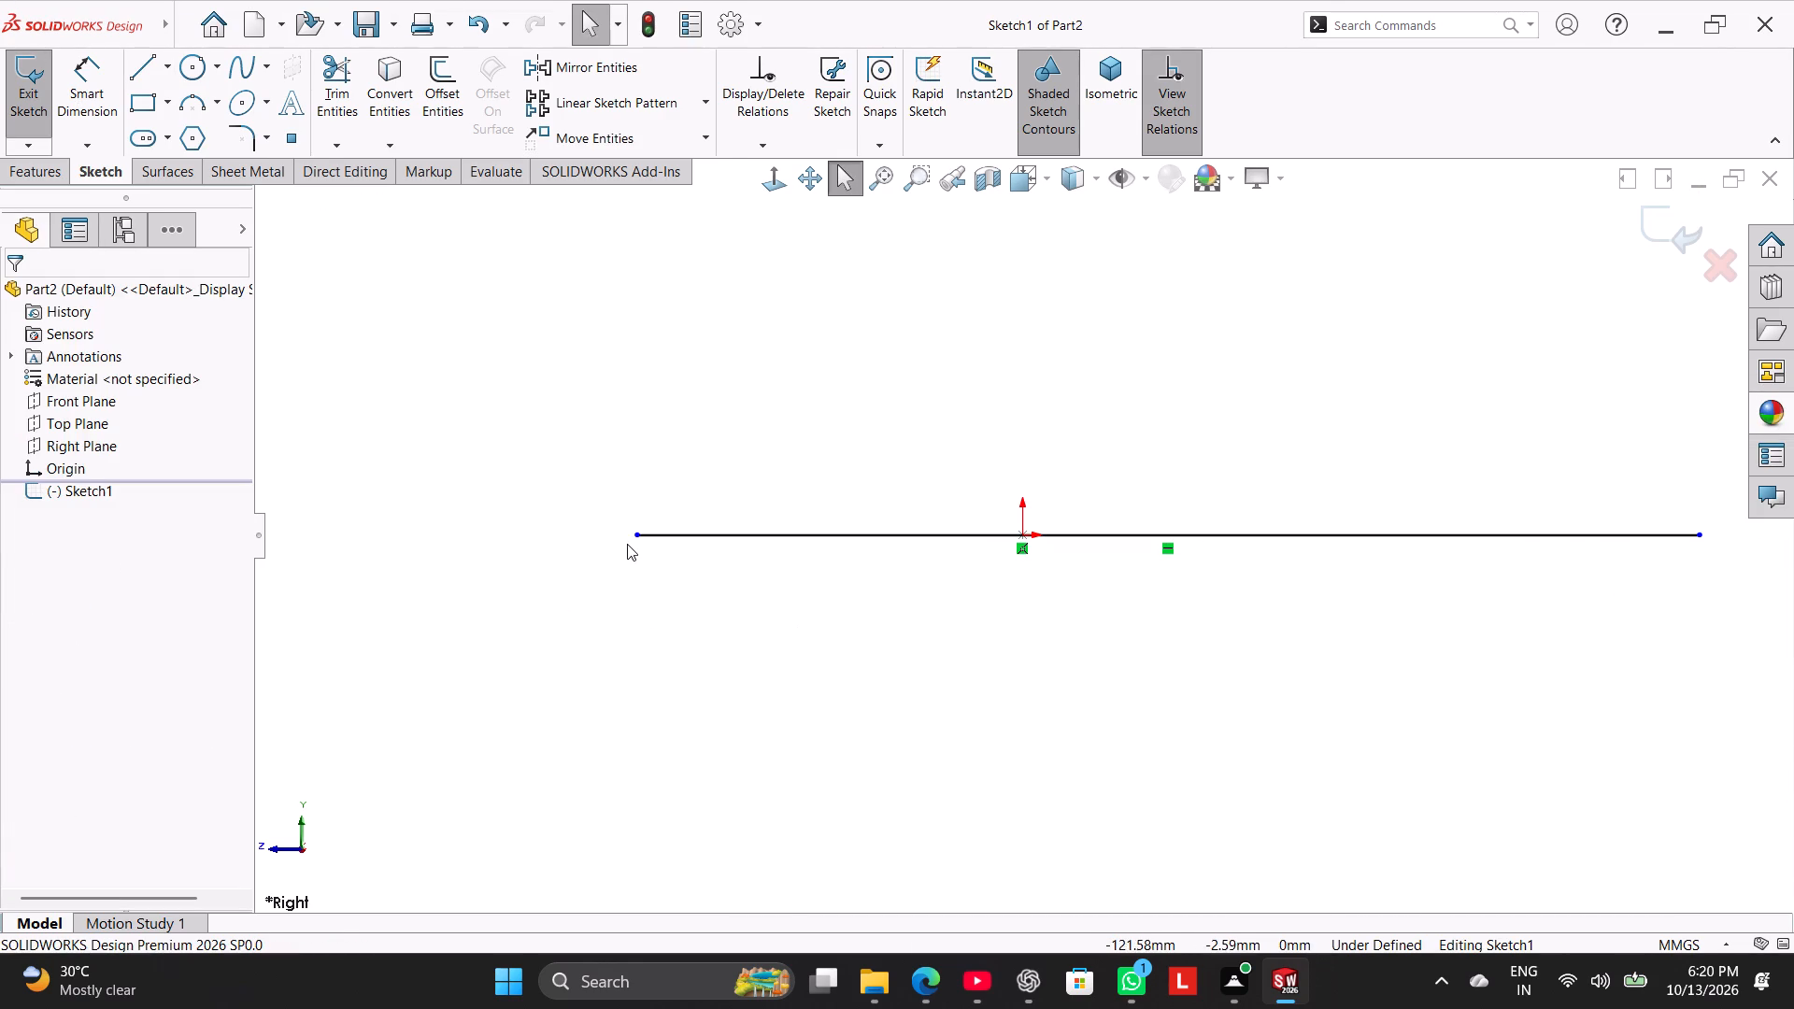
pyautogui.moveTo(635, 536); pyautogui.dragTo(489, 537)
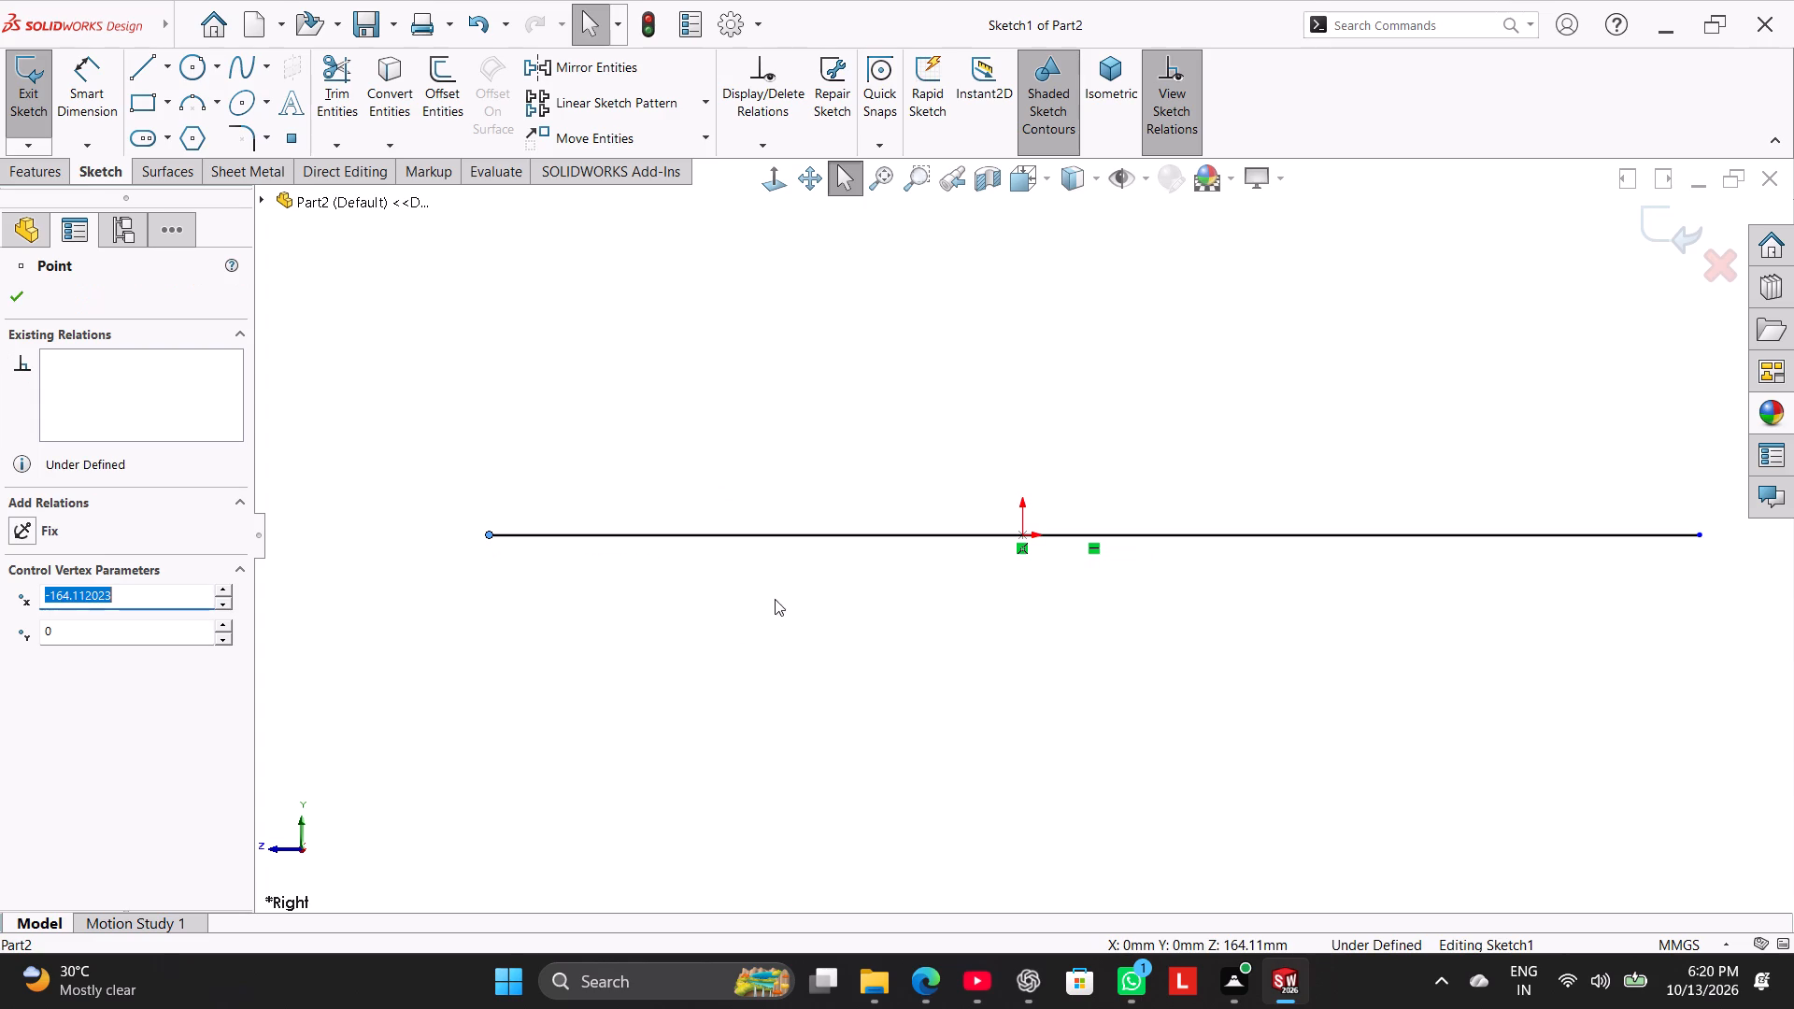
pyautogui.rightClick(795, 533)
pyautogui.click(846, 503)
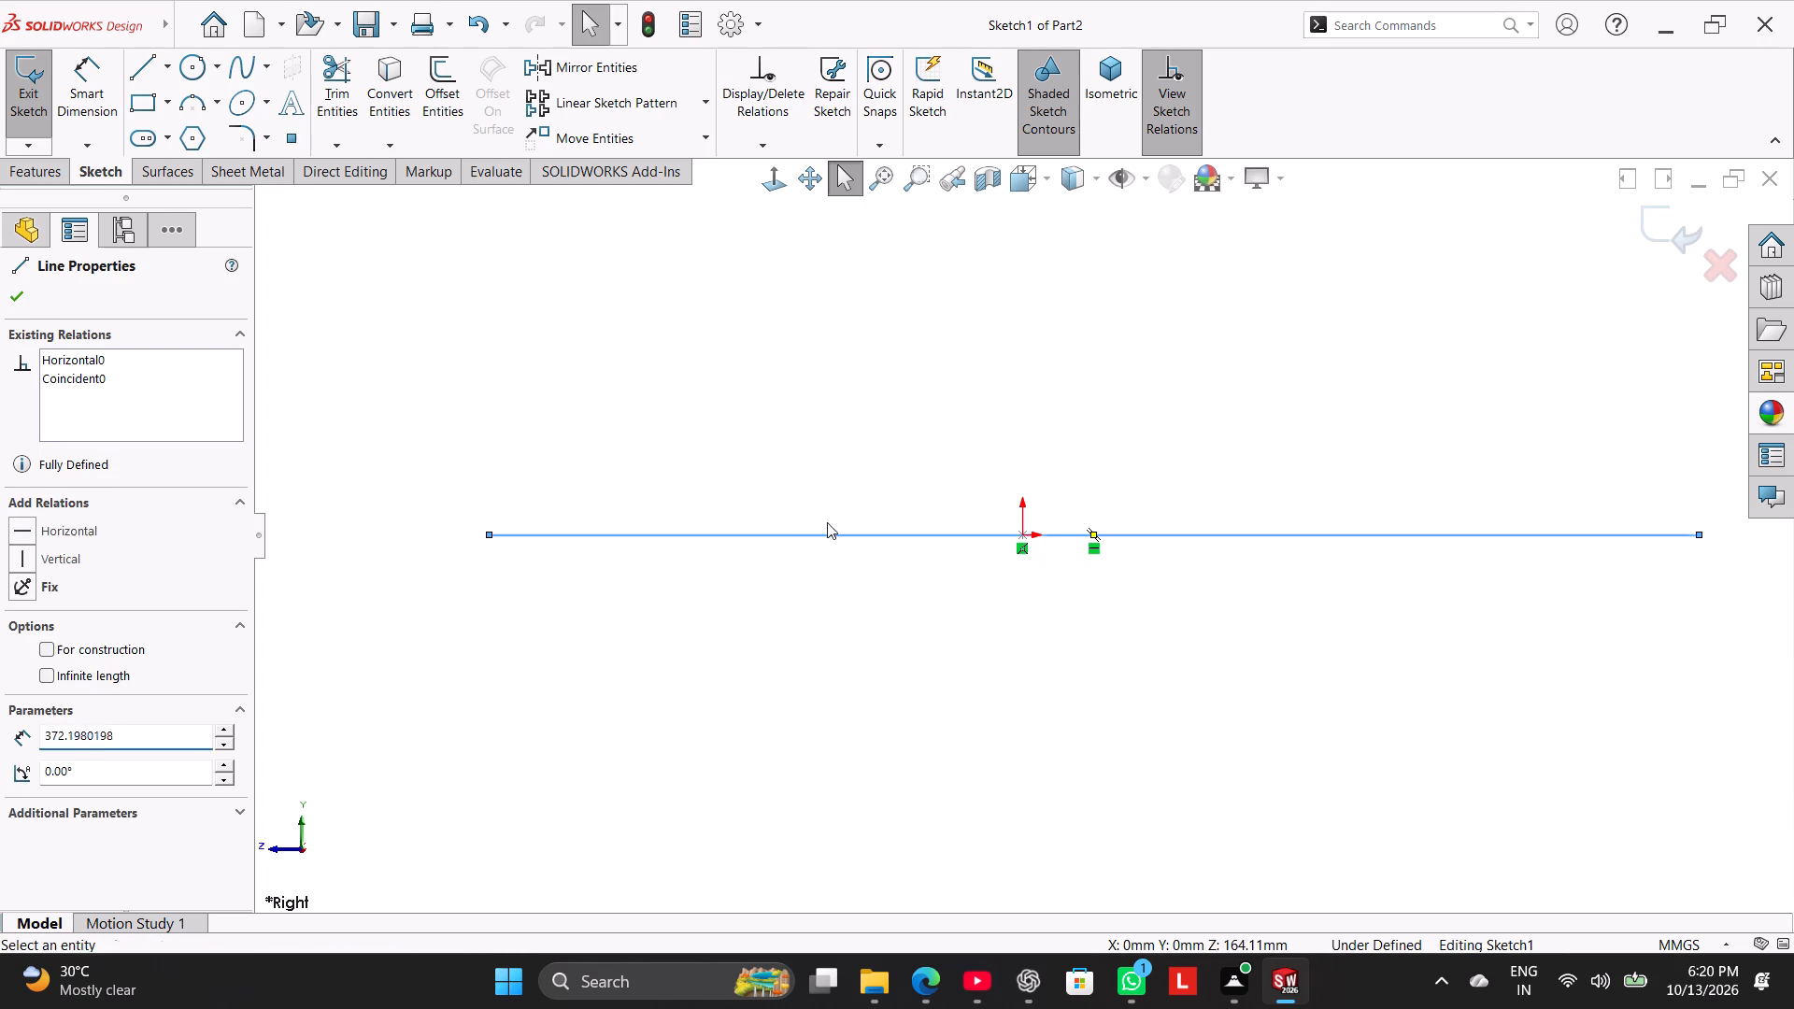
pyautogui.click(687, 606)
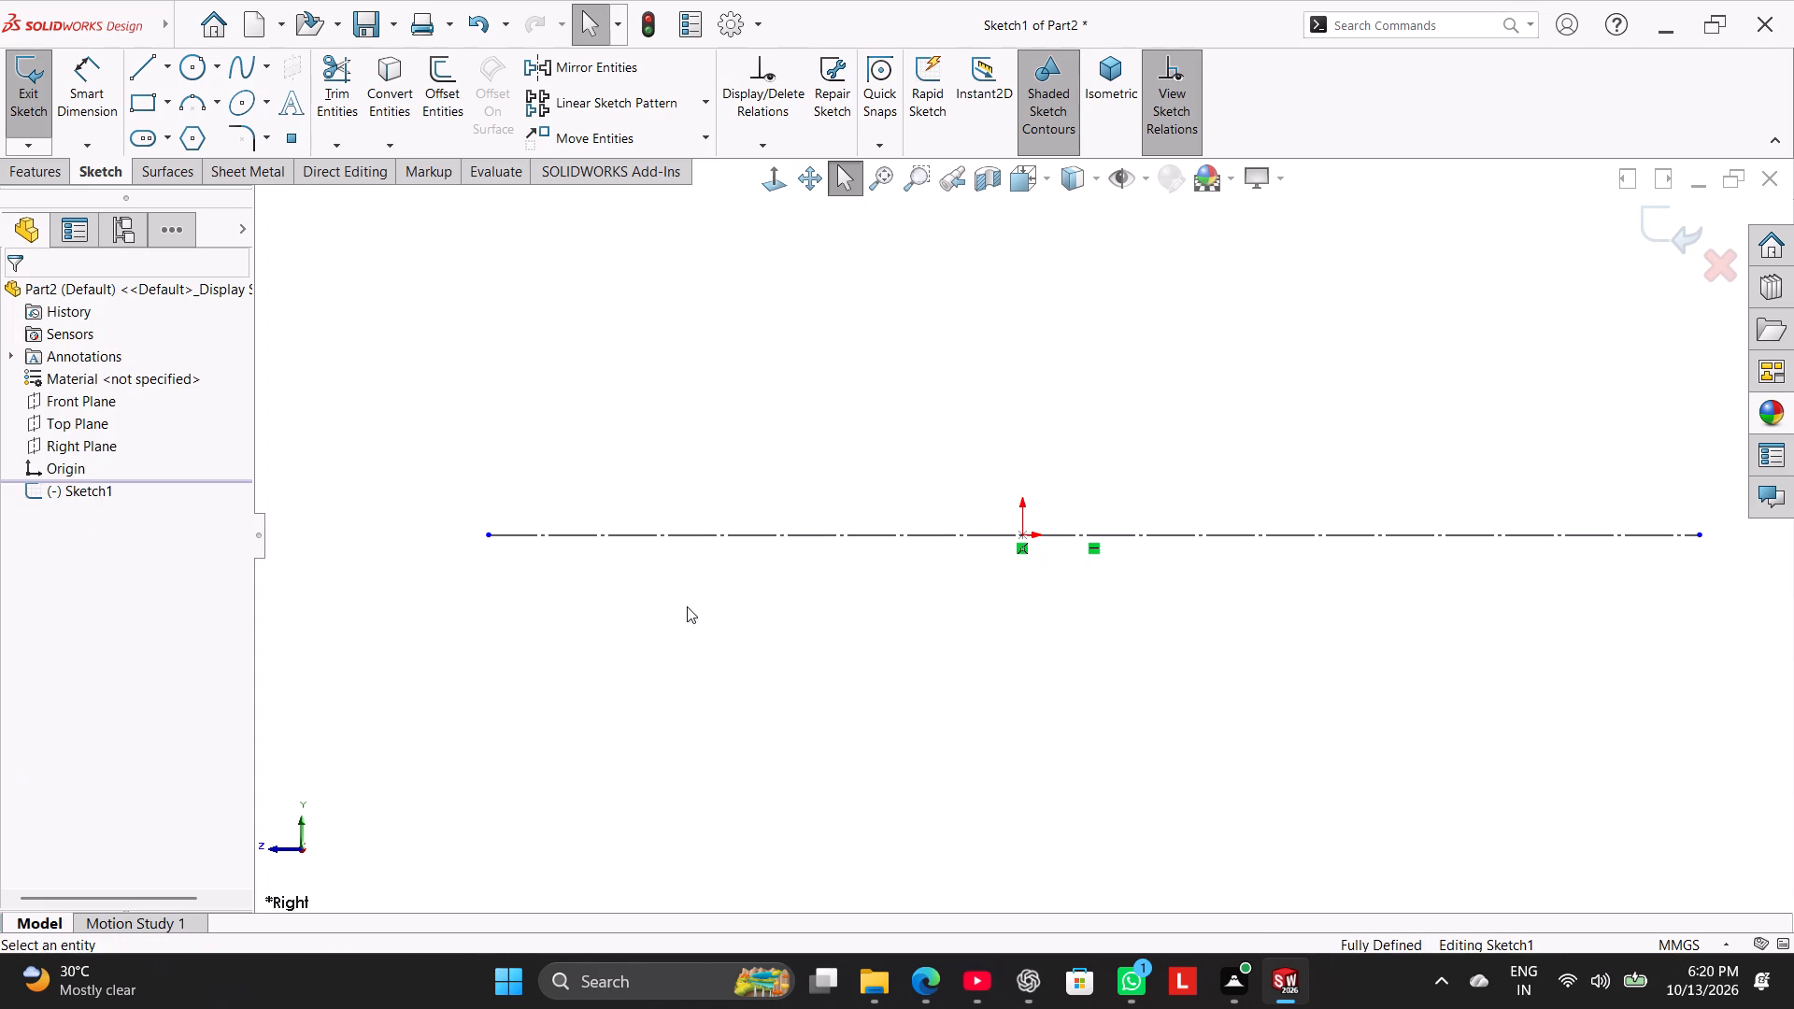
# Sketch a four-step line profile below the centerline, from its left end to just beyond its right end, with the third step deepest.
pyautogui.click(147, 65)
pyautogui.click(486, 533)
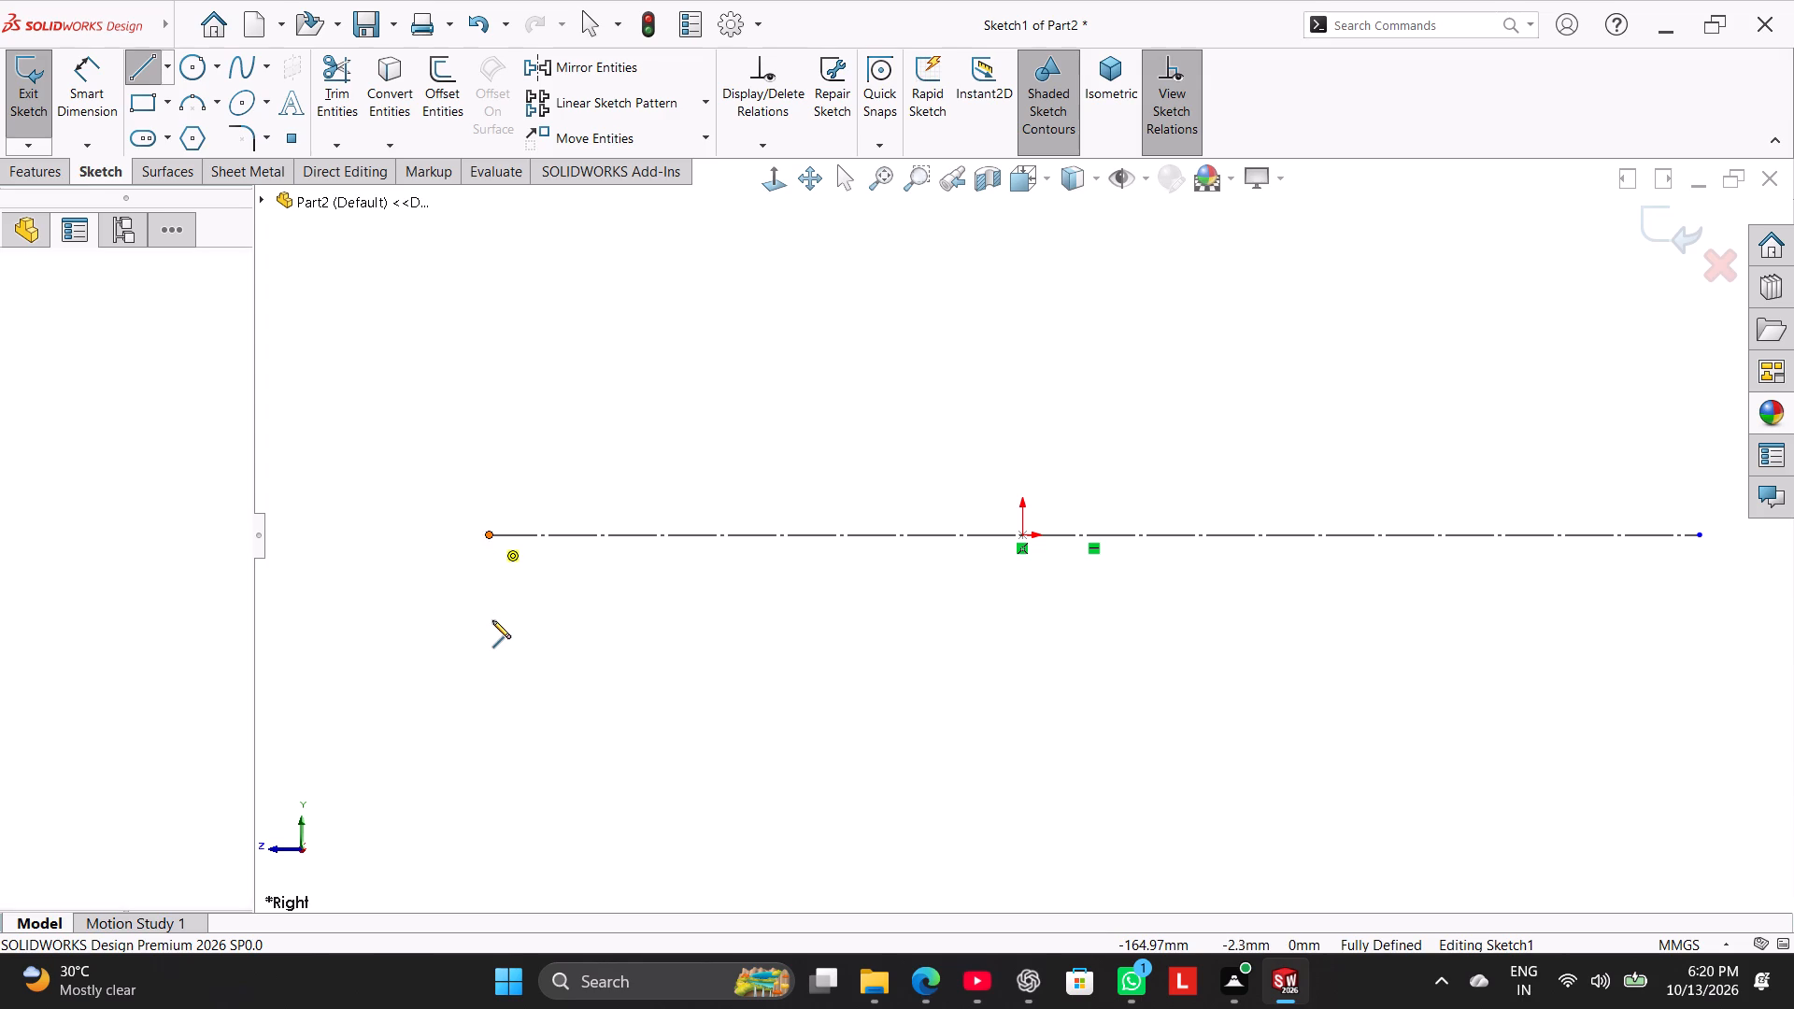
pyautogui.click(492, 627)
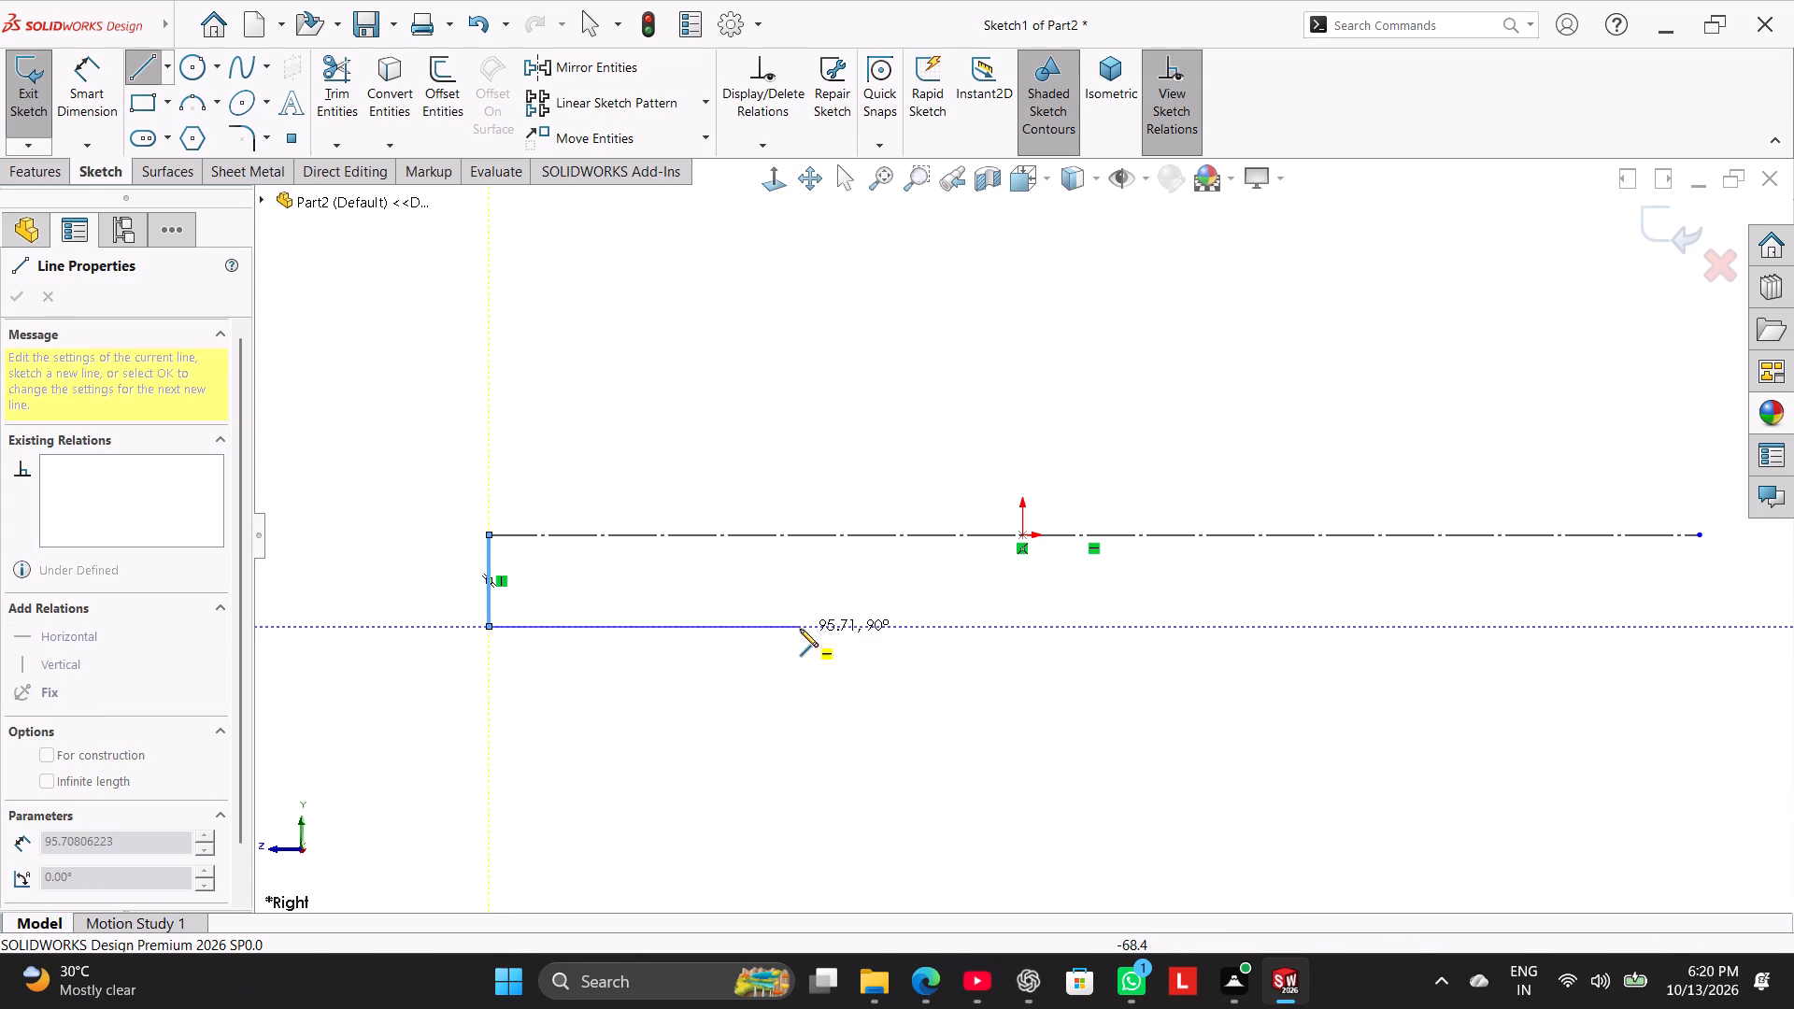
pyautogui.click(800, 629)
pyautogui.click(801, 705)
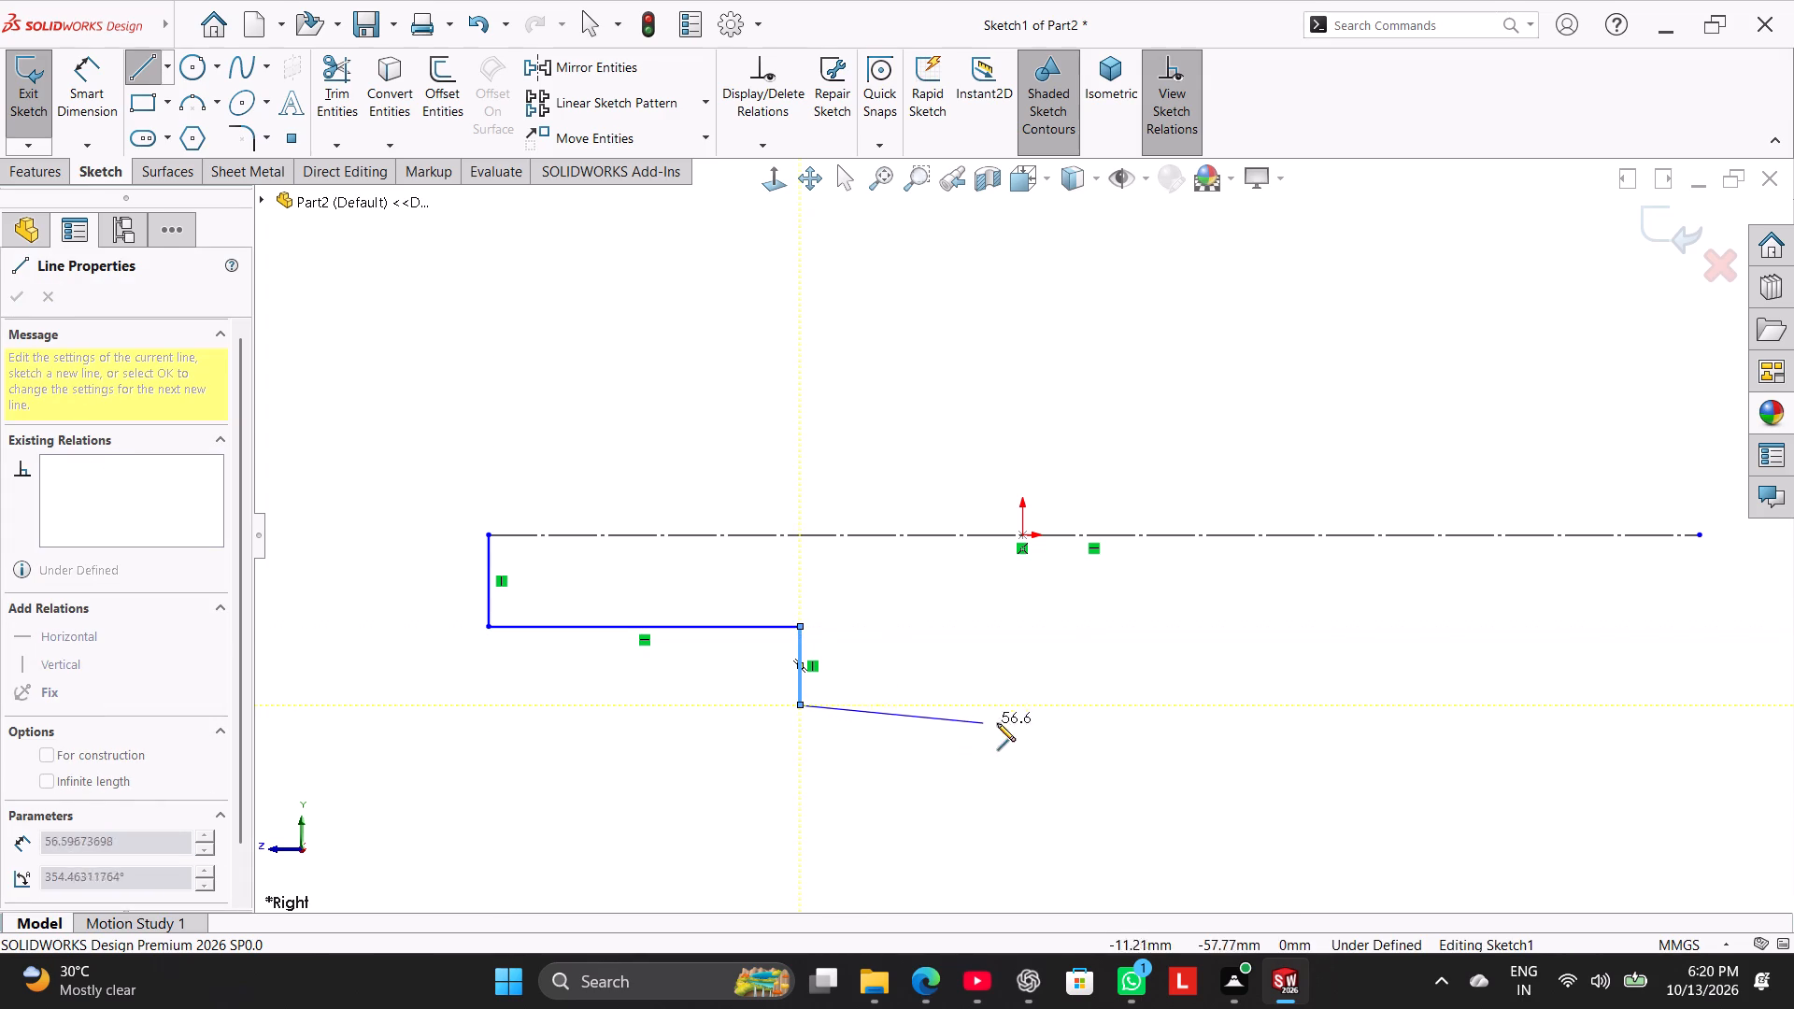
pyautogui.click(1022, 709)
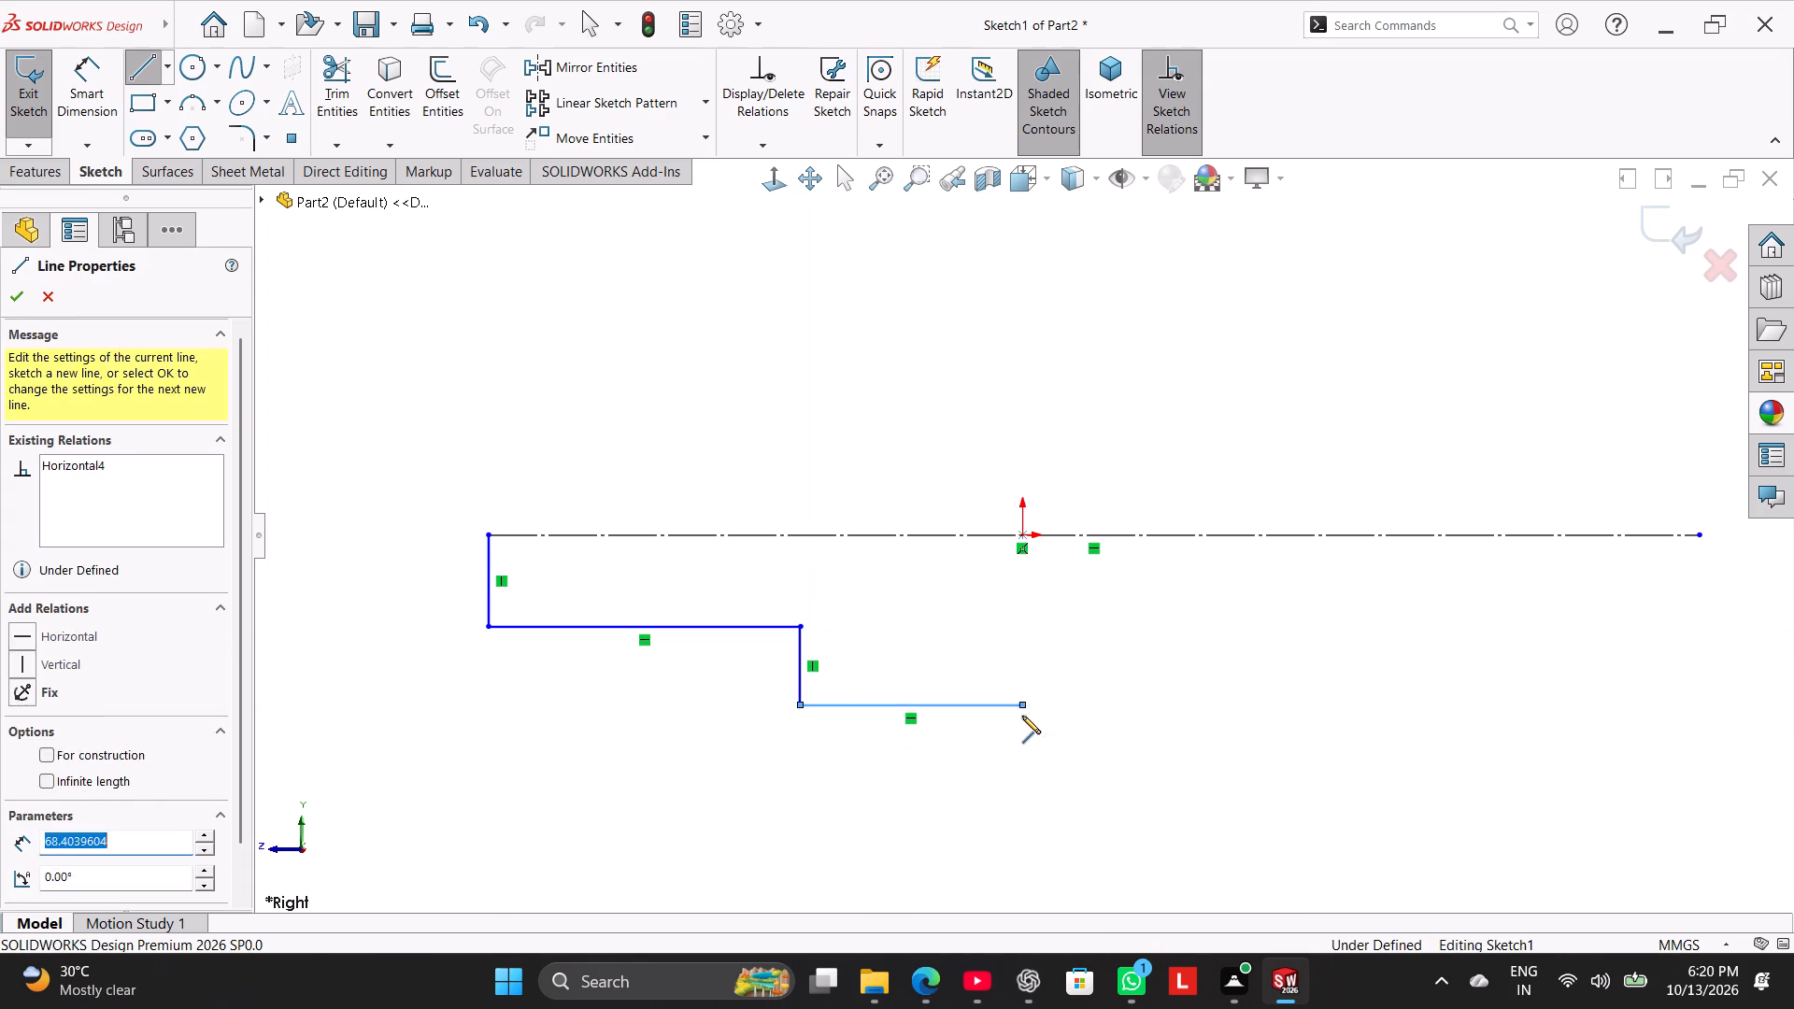
pyautogui.click(1024, 746)
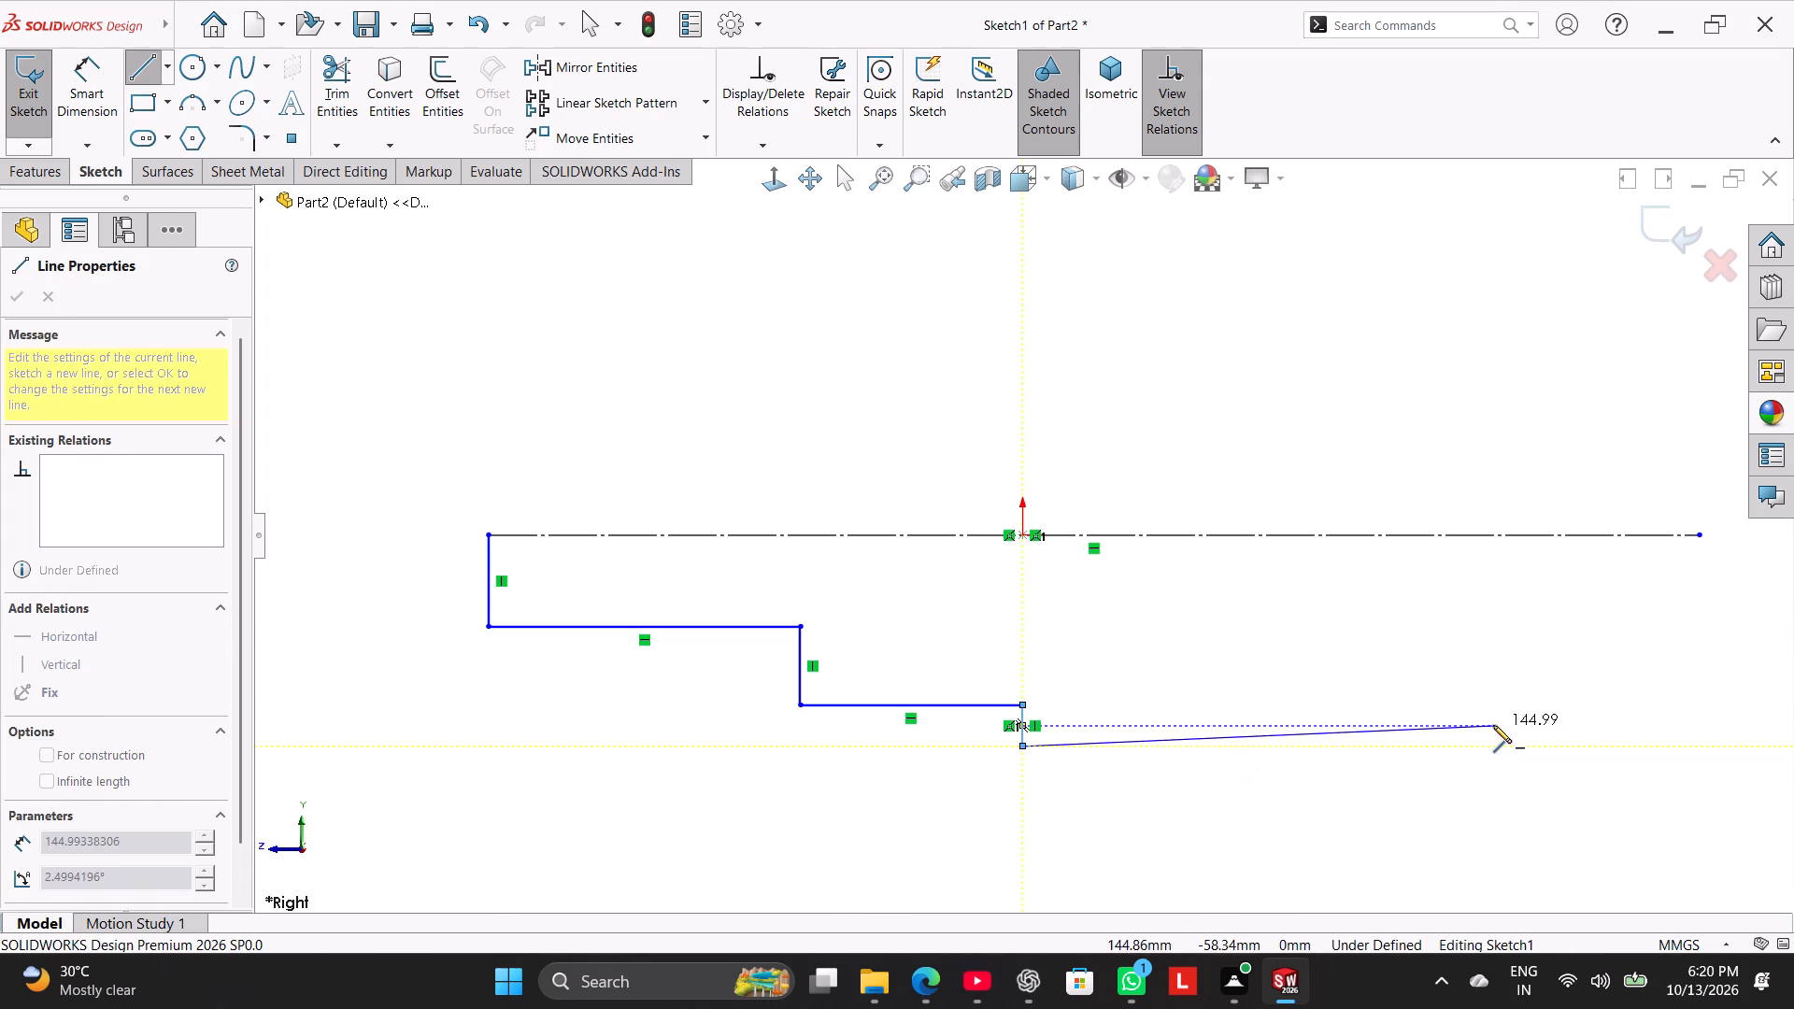
pyautogui.click(1501, 743)
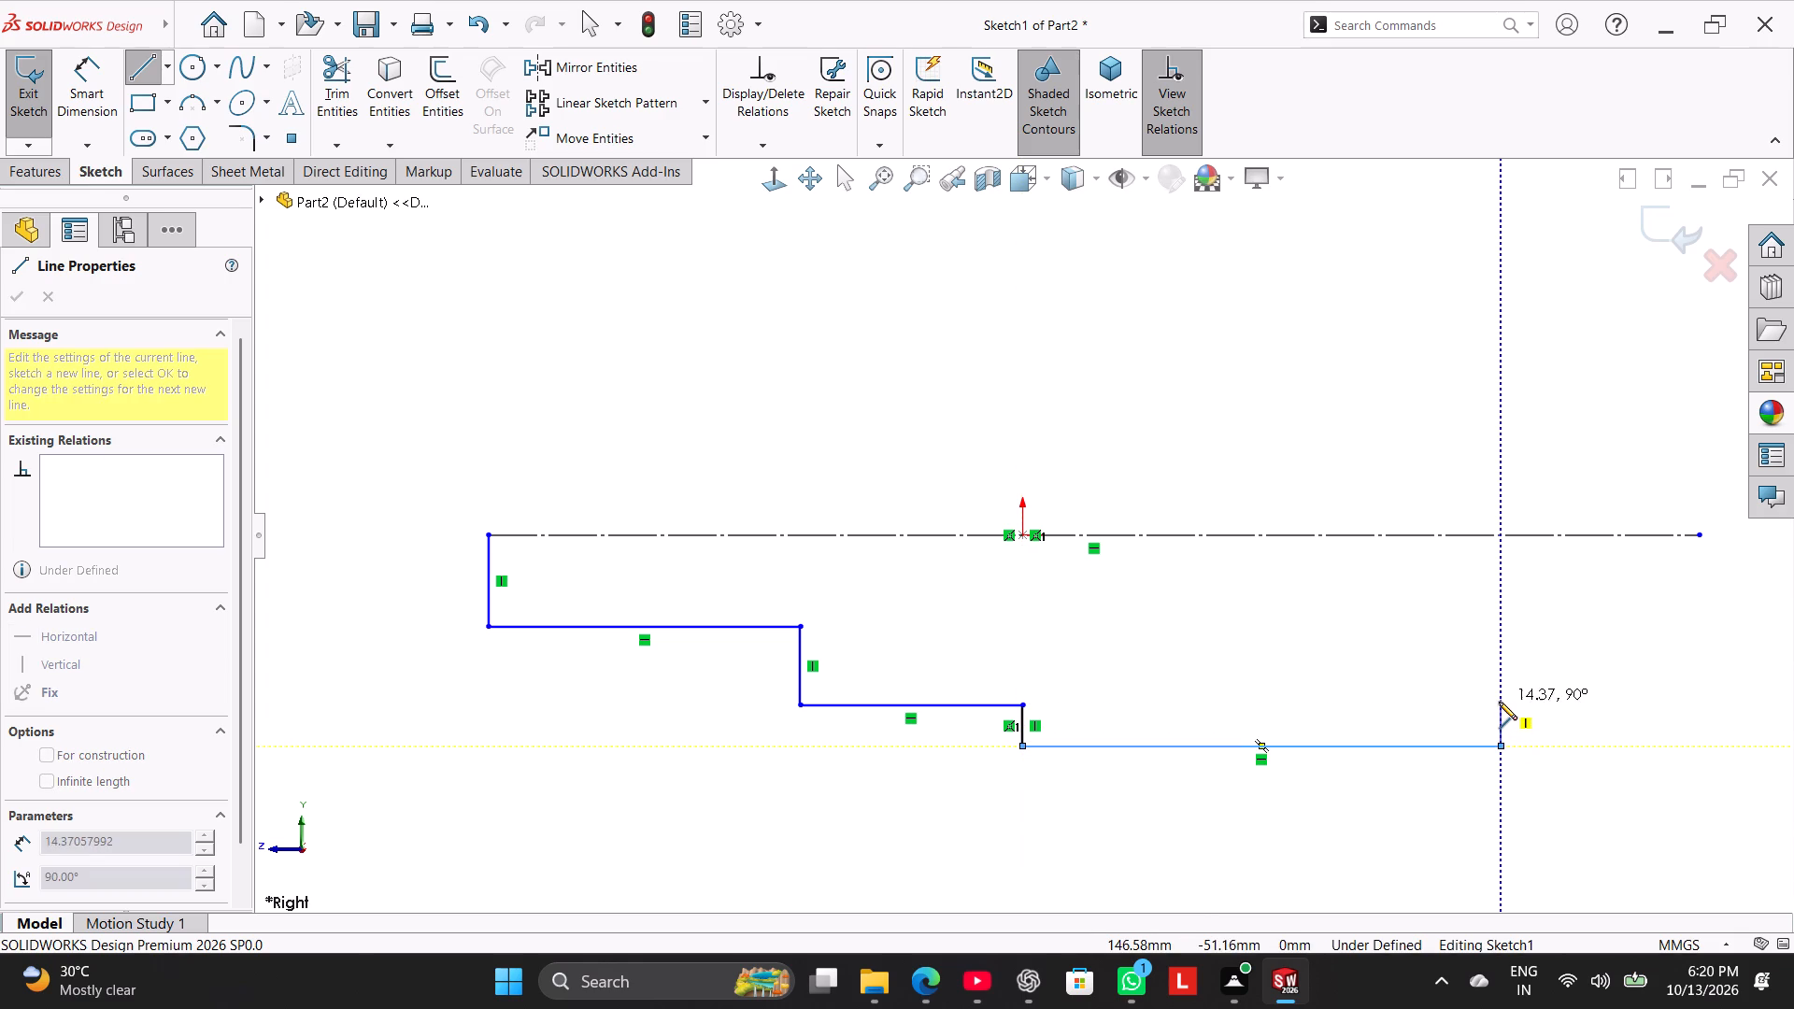
pyautogui.click(1499, 702)
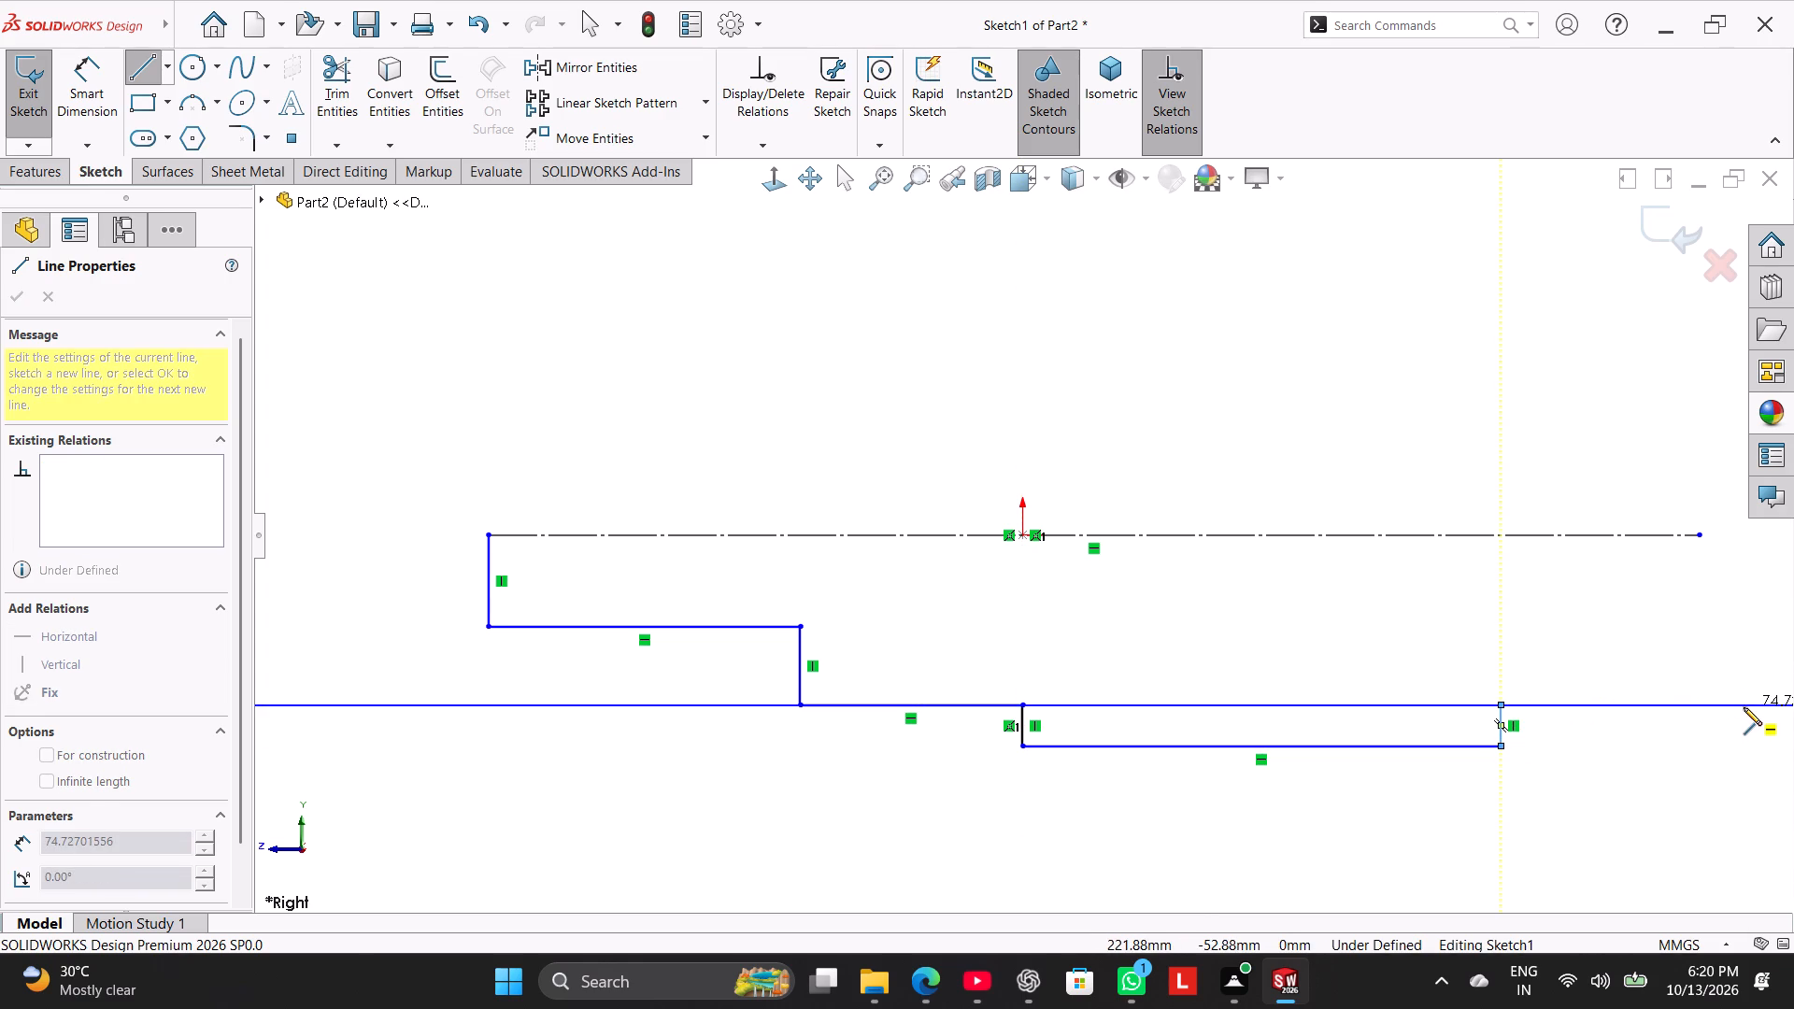
pyautogui.moveTo(1744, 707); pyautogui.dragTo(1744, 696)
pyautogui.click(1732, 533)
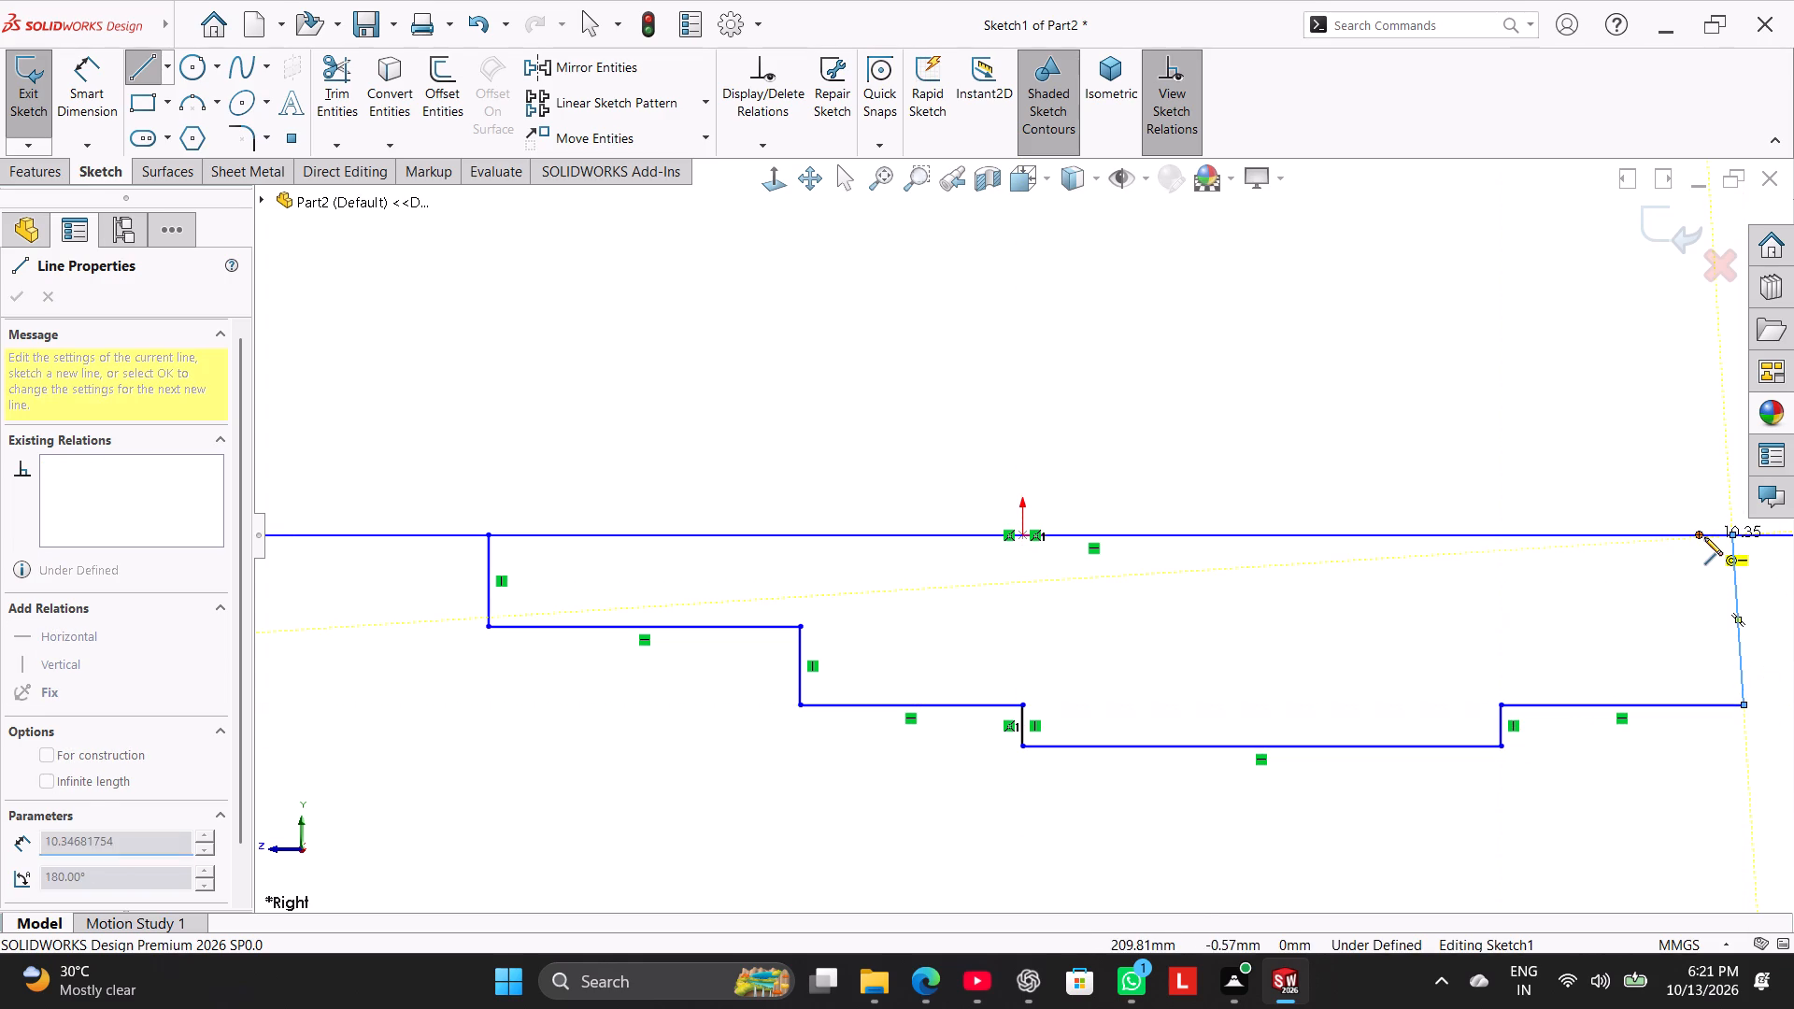
pyautogui.rightClick(1573, 476)
pyautogui.click(1615, 483)
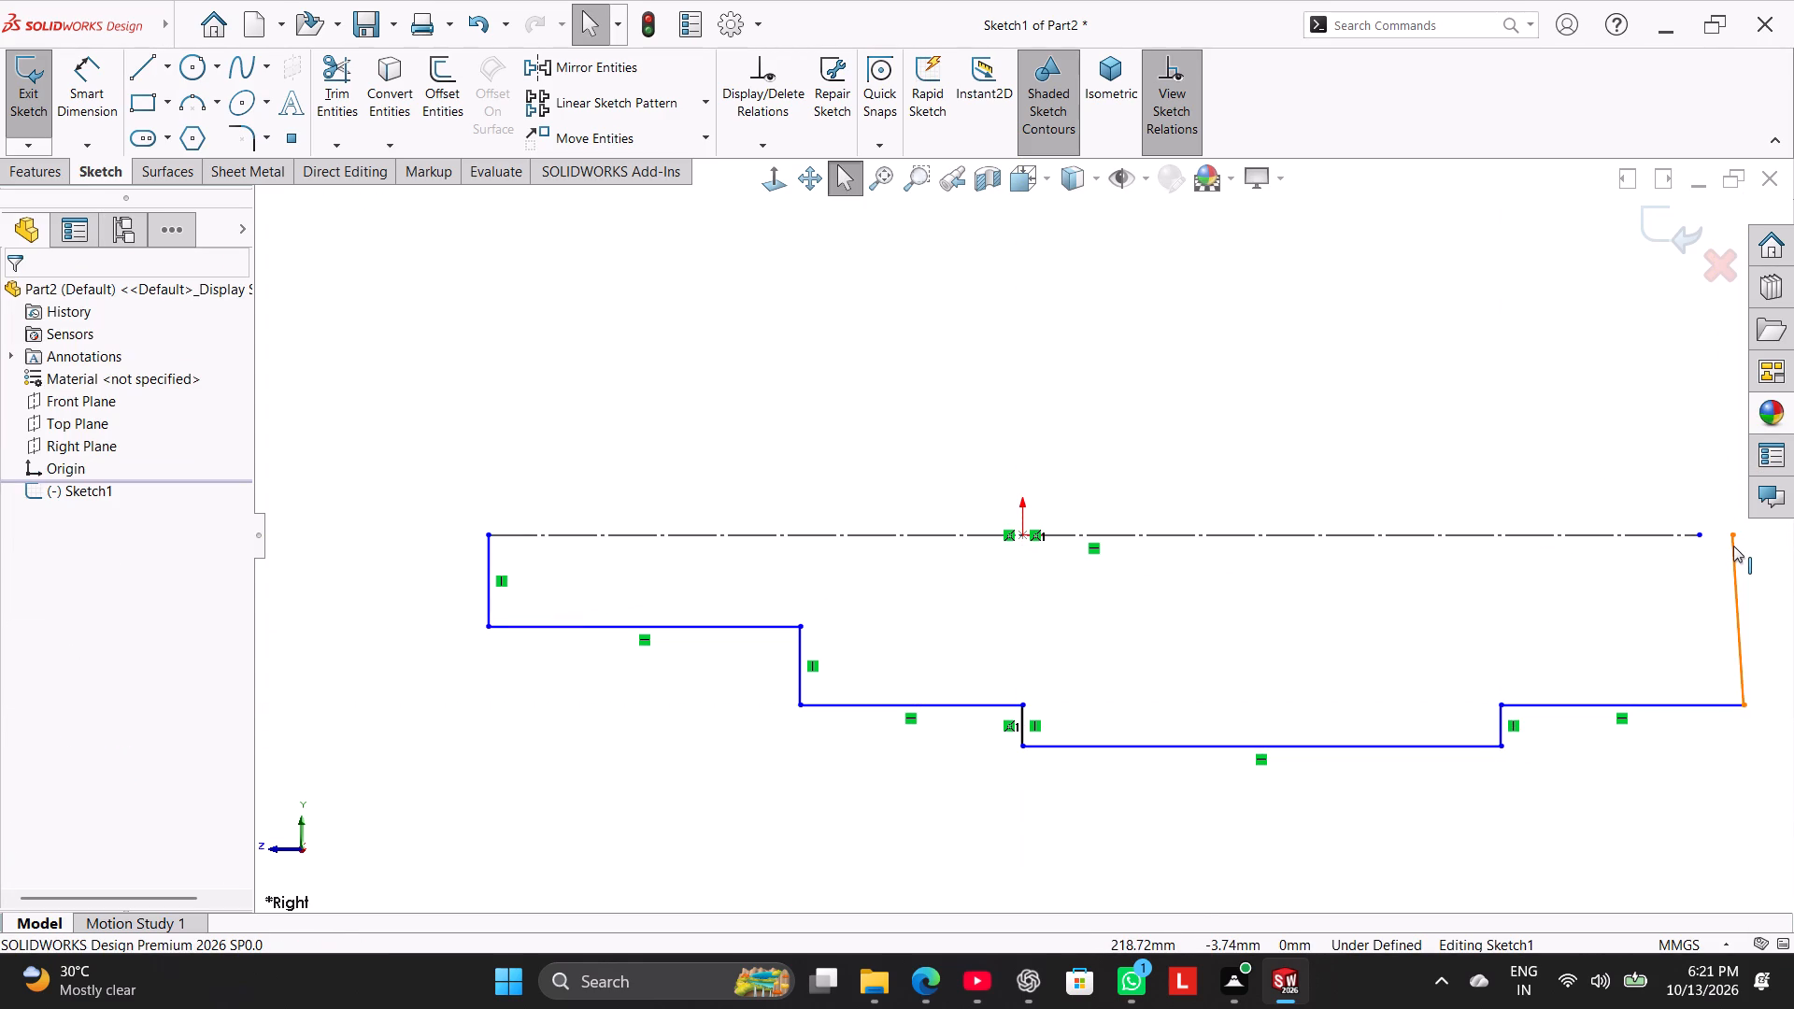
# Make the profile's open upper-right endpoint coincident with the centerline's right endpoint.
pyautogui.click(1733, 533)
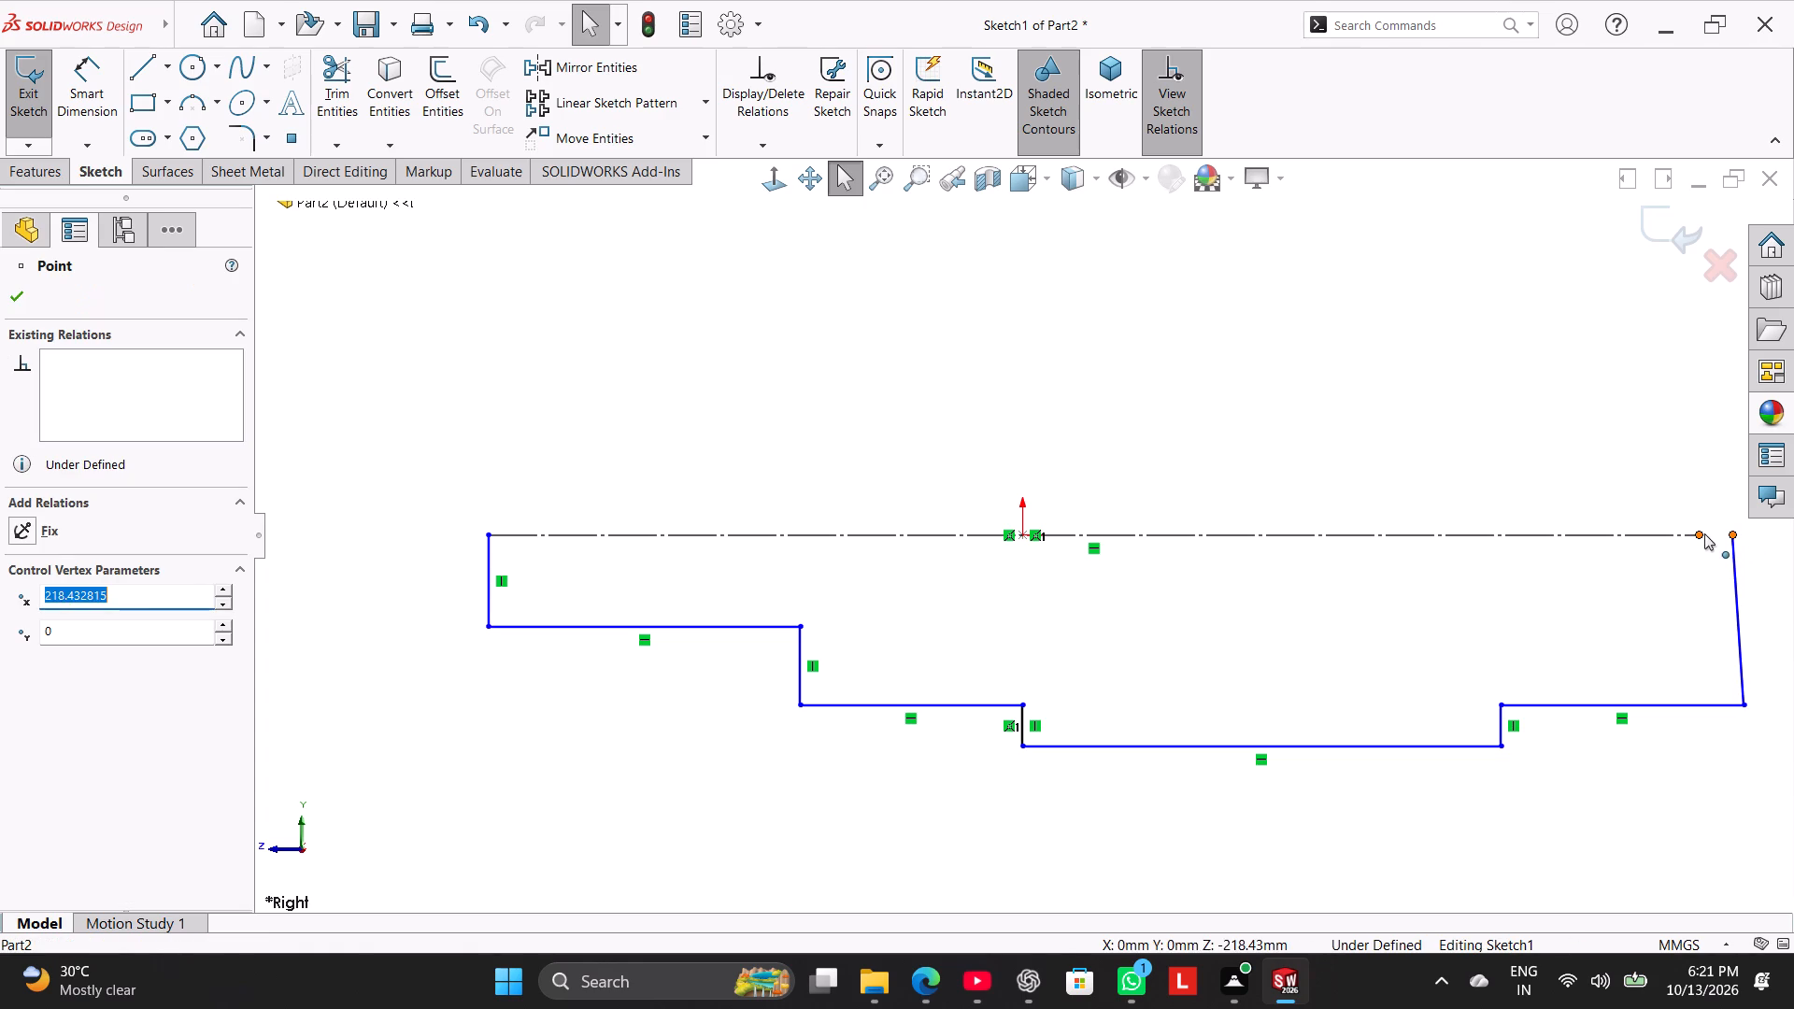
pyautogui.keyDown('ctrl'); pyautogui.click(1701, 535); pyautogui.keyUp('ctrl')
pyautogui.click(43, 679)
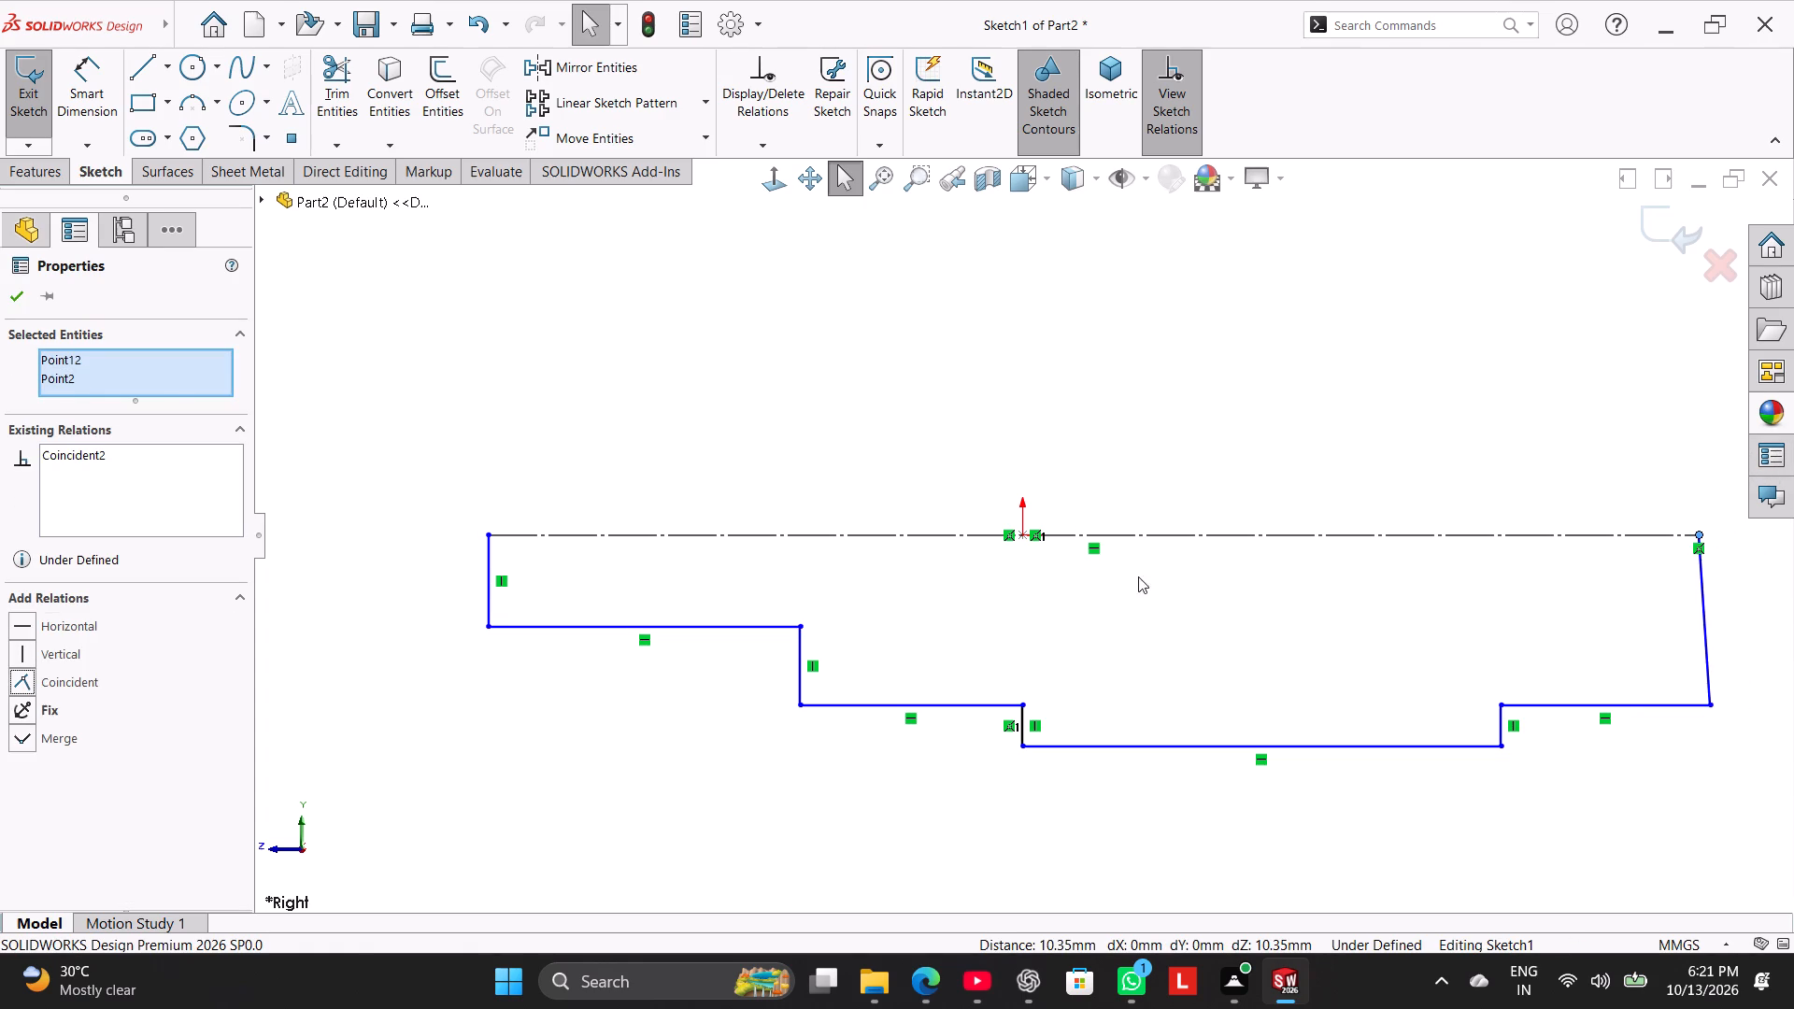
pyautogui.click(1565, 476)
# Apply a vertical relation to the slanted line closing the profile's right end.
pyautogui.rightClick(1704, 618)
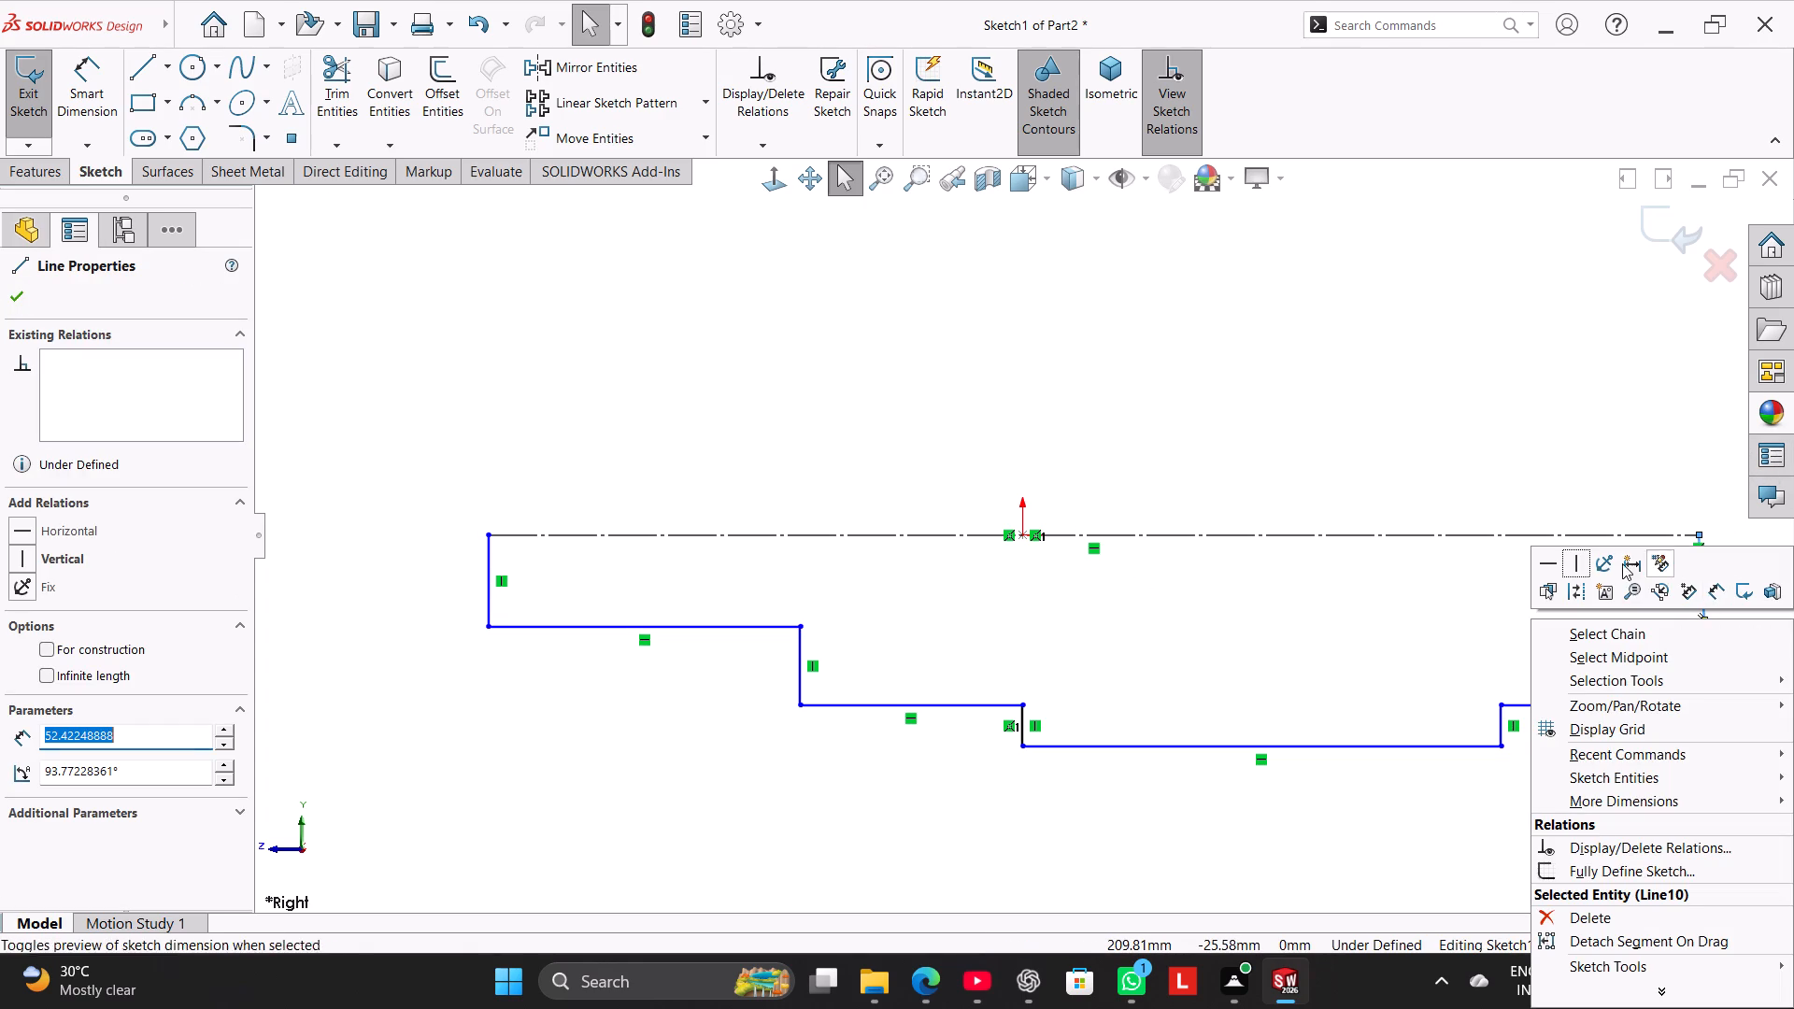
pyautogui.click(1579, 567)
pyautogui.click(1095, 807)
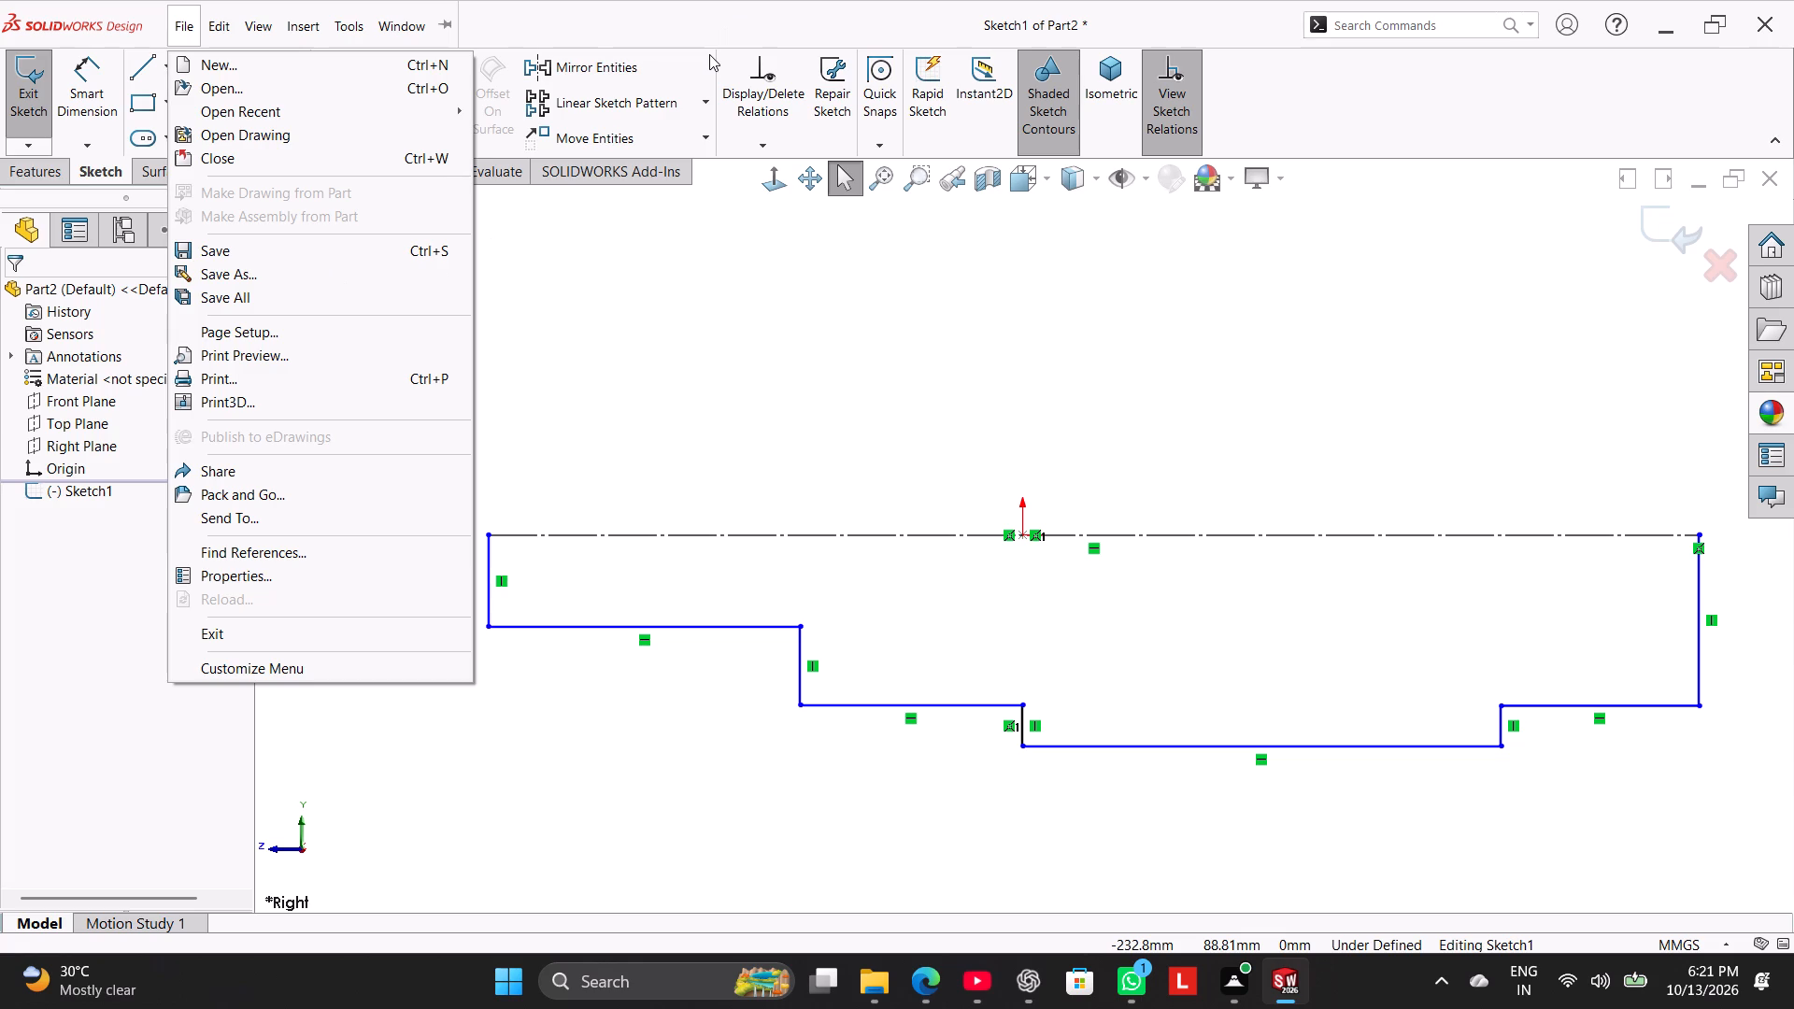
pyautogui.click(586, 315)
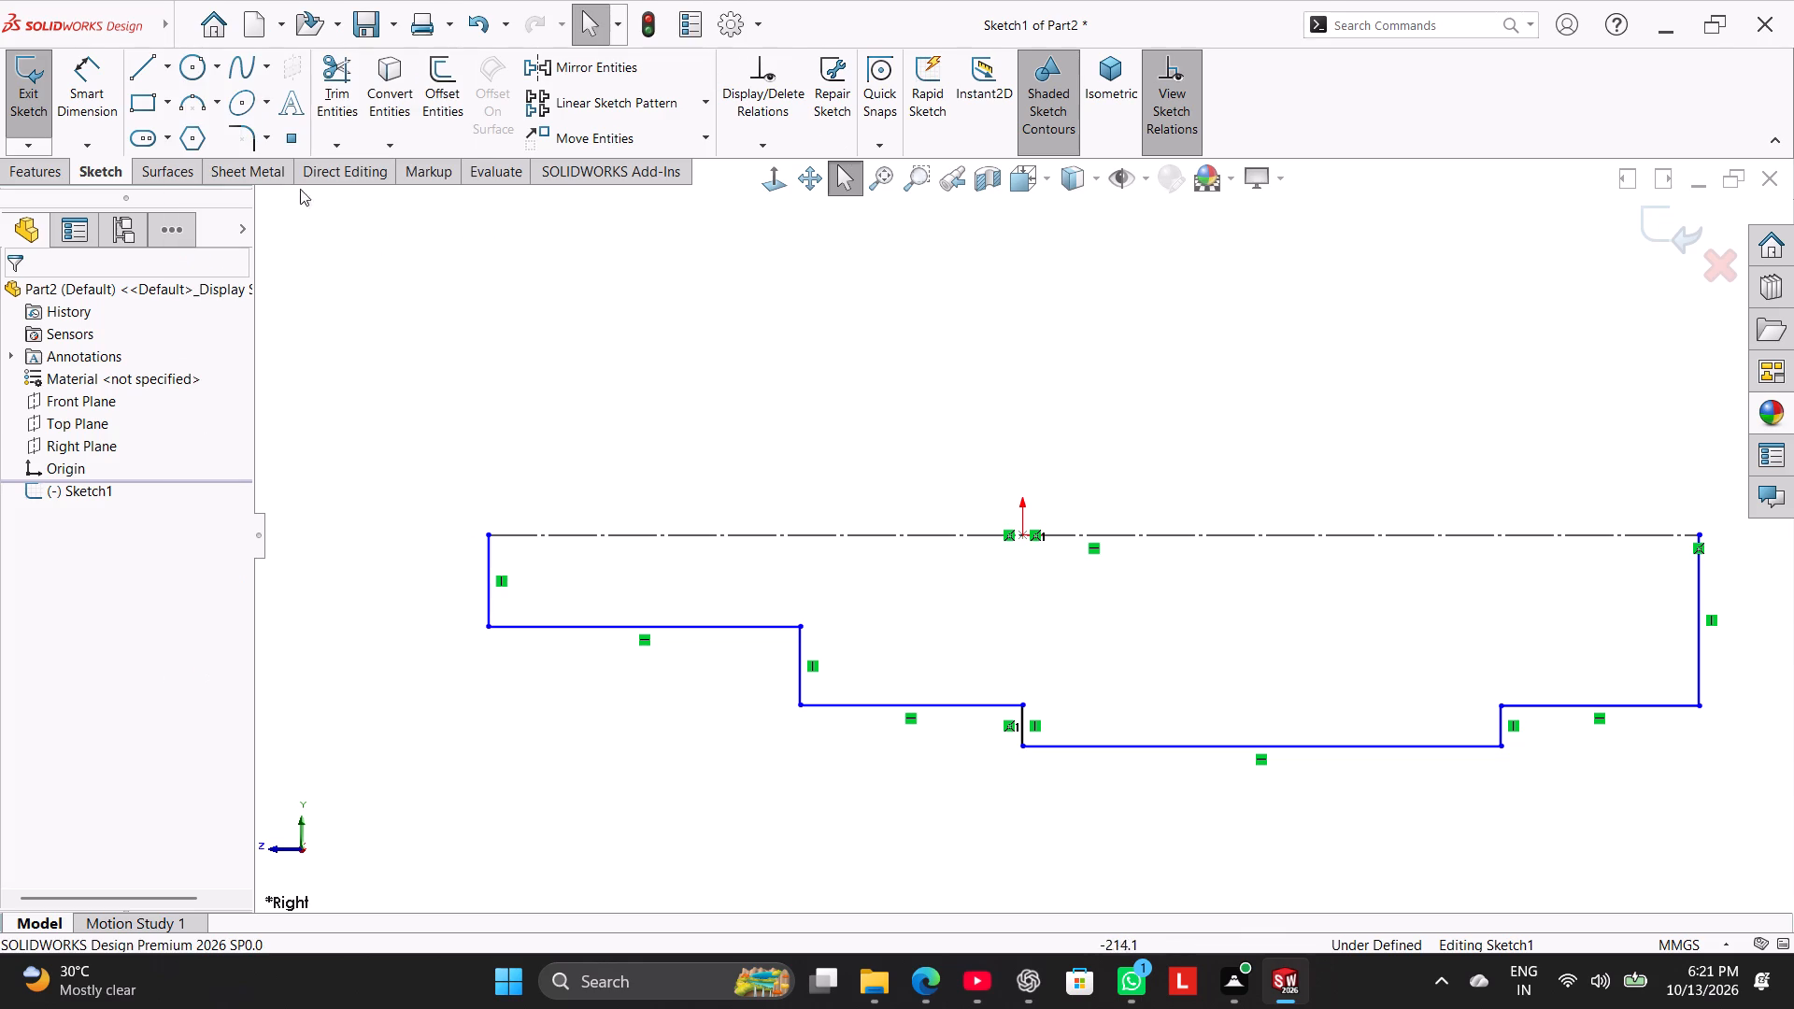
# Dimension the centerline's overall length as 470 mm.
pyautogui.click(106, 87)
pyautogui.click(1073, 537)
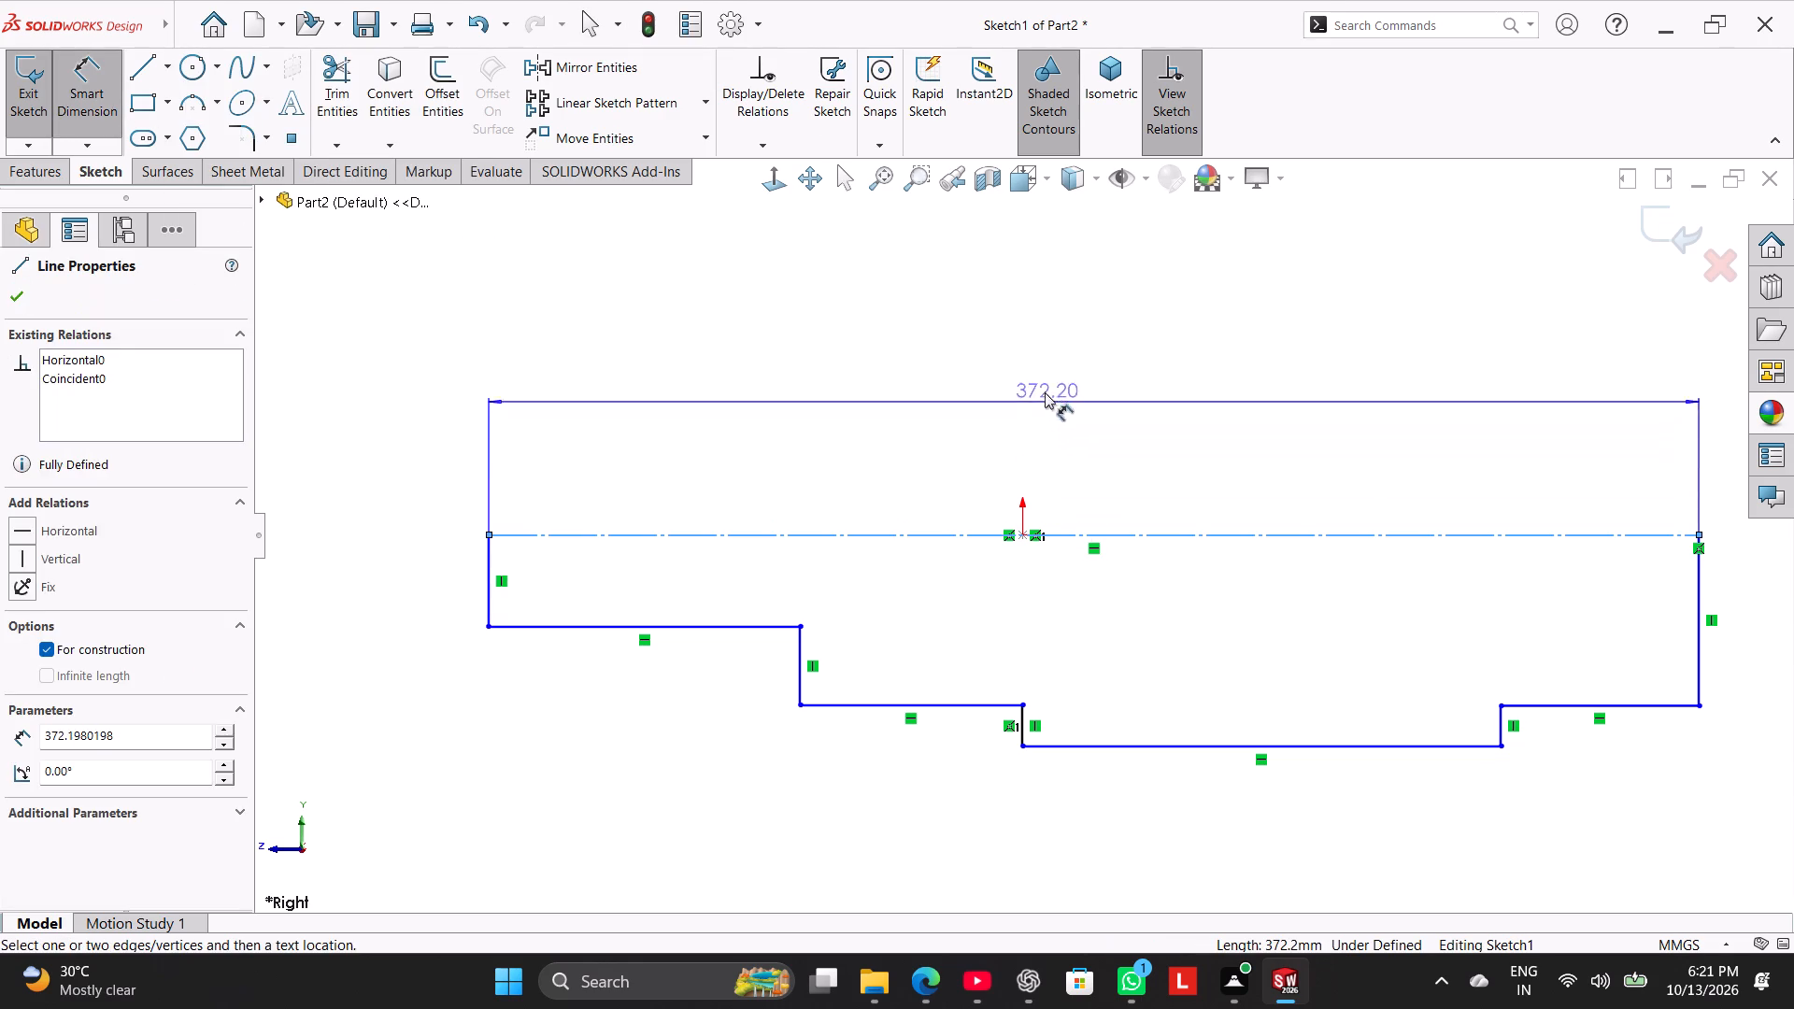
pyautogui.click(1040, 366)
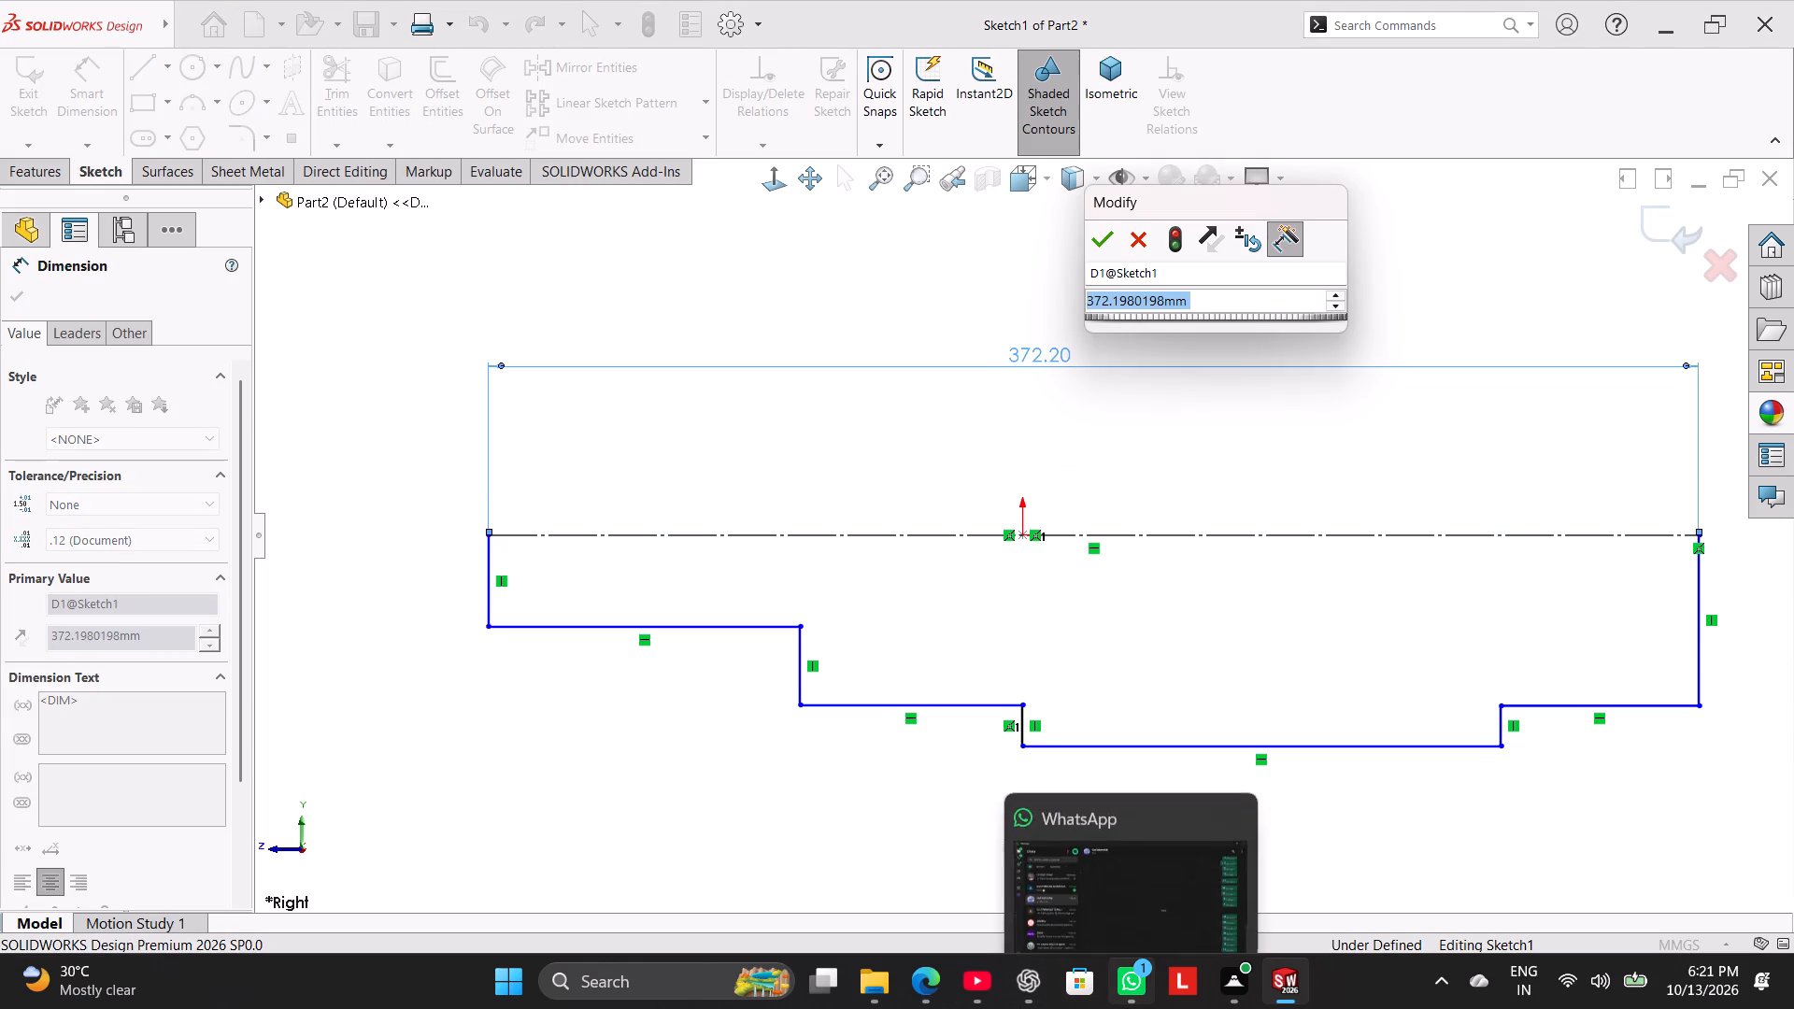
pyautogui.write('470')
pyautogui.press('Return')
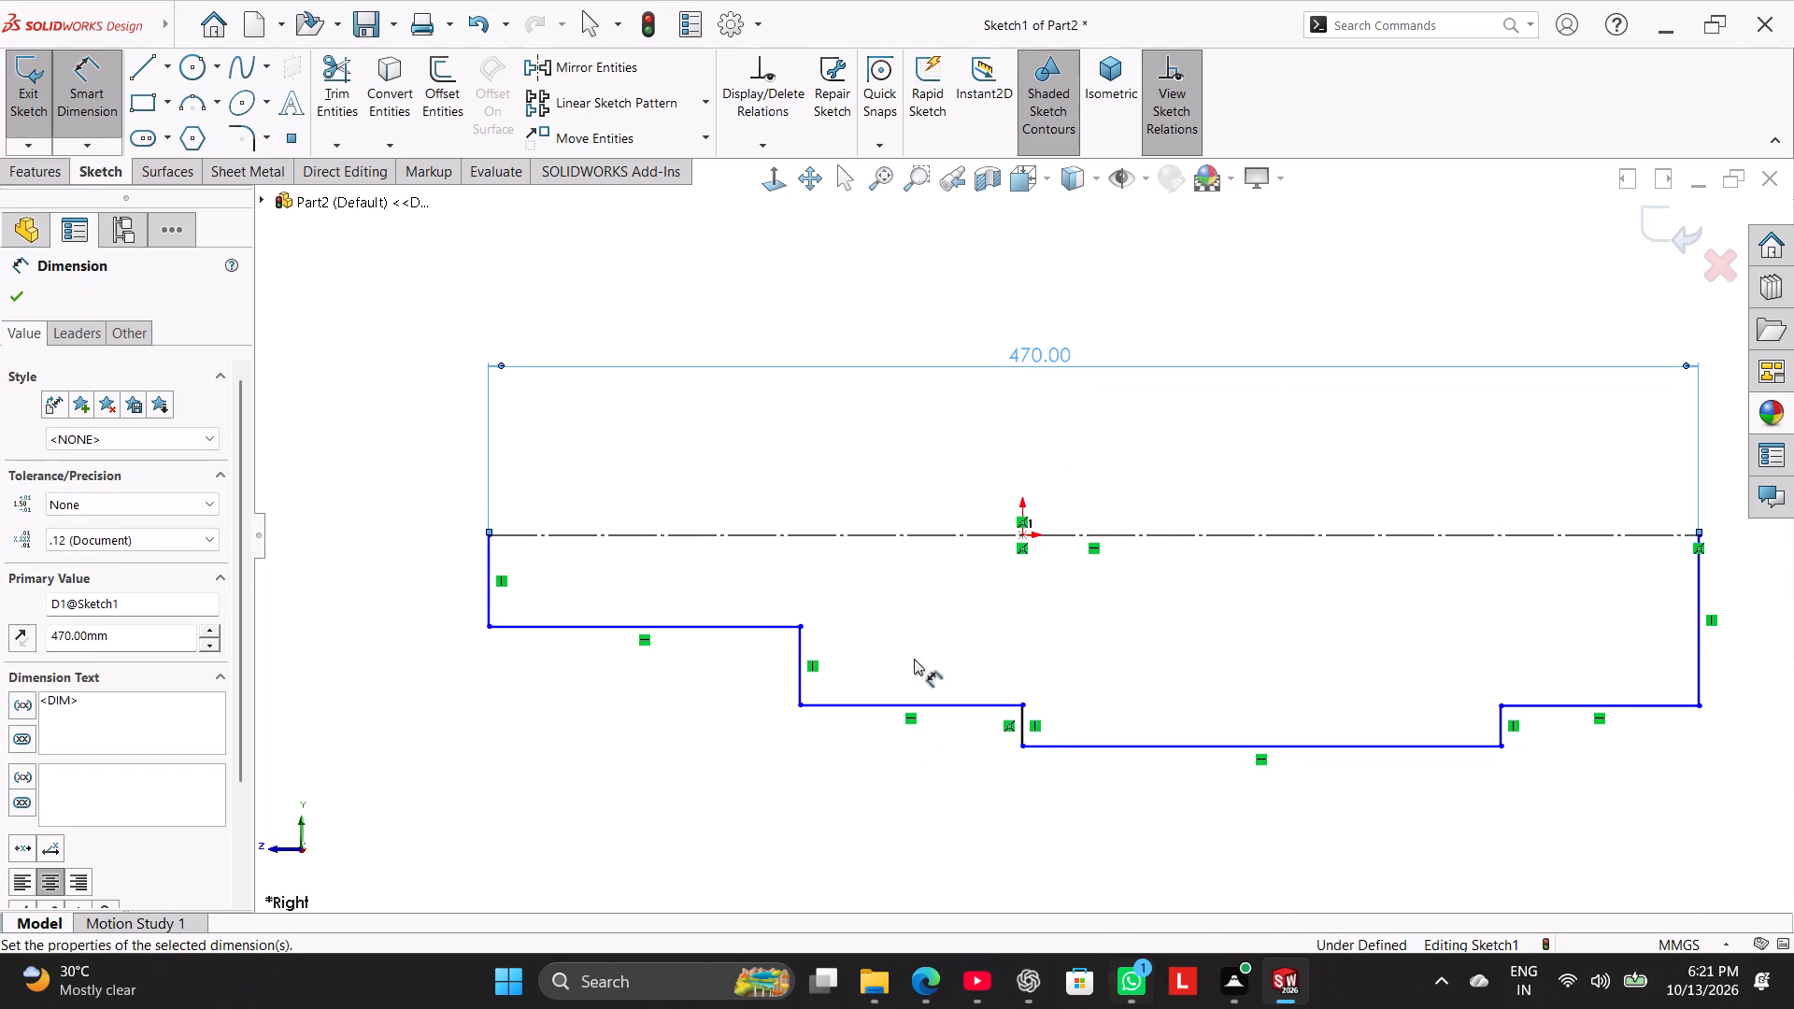
pyautogui.click(818, 305)
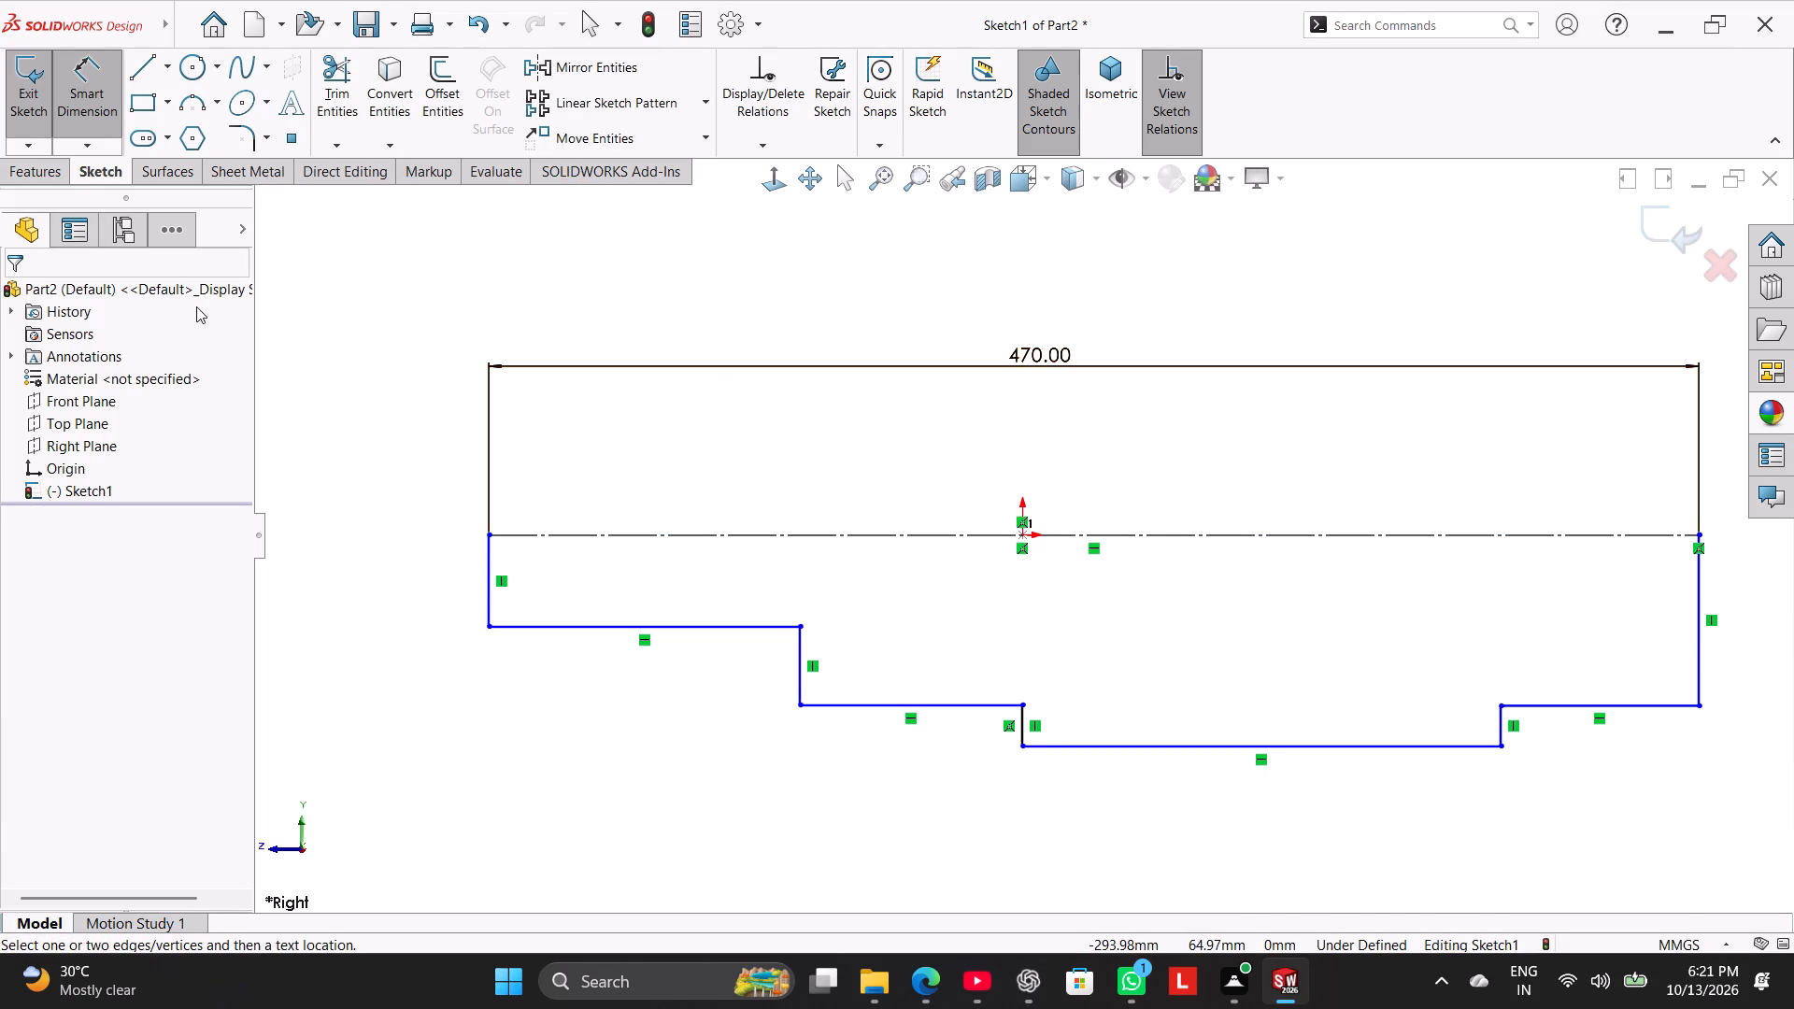
# Dimension the leftmost horizontal step as a 70 mm diameter across the centerline.
pyautogui.click(555, 627)
pyautogui.click(566, 538)
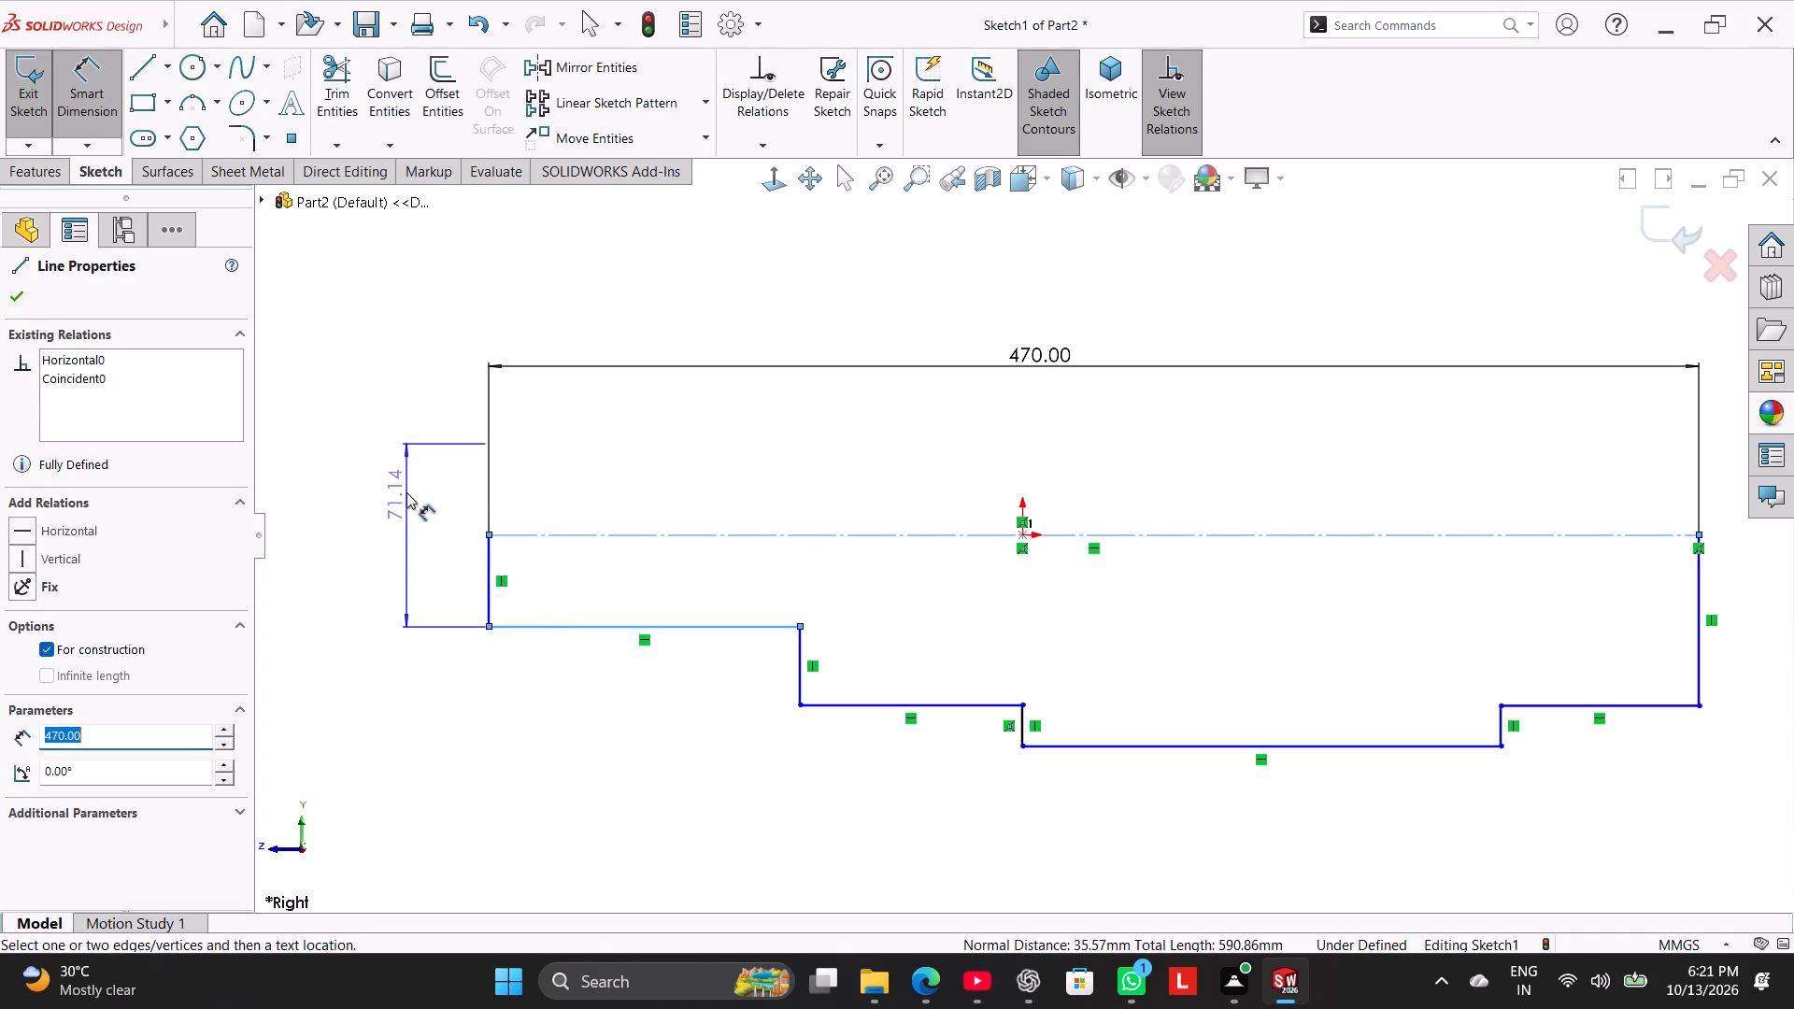
pyautogui.click(406, 492)
pyautogui.write('70')
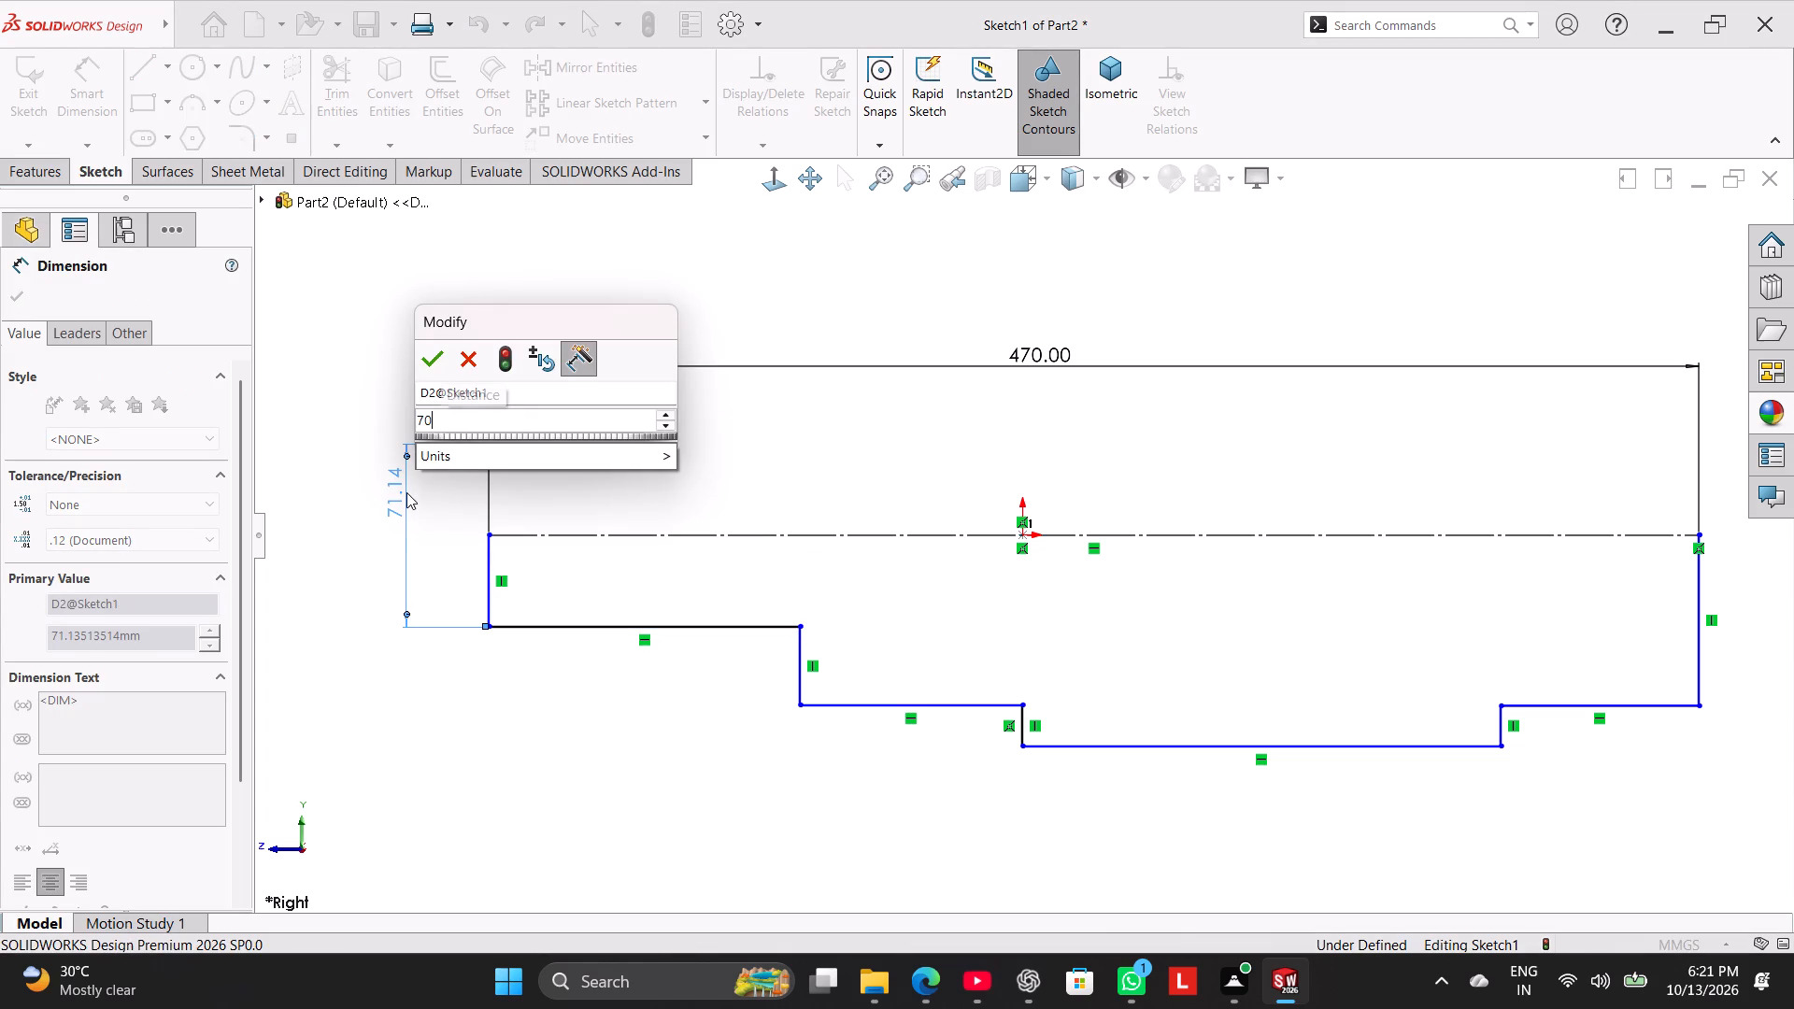
pyautogui.press('Return')
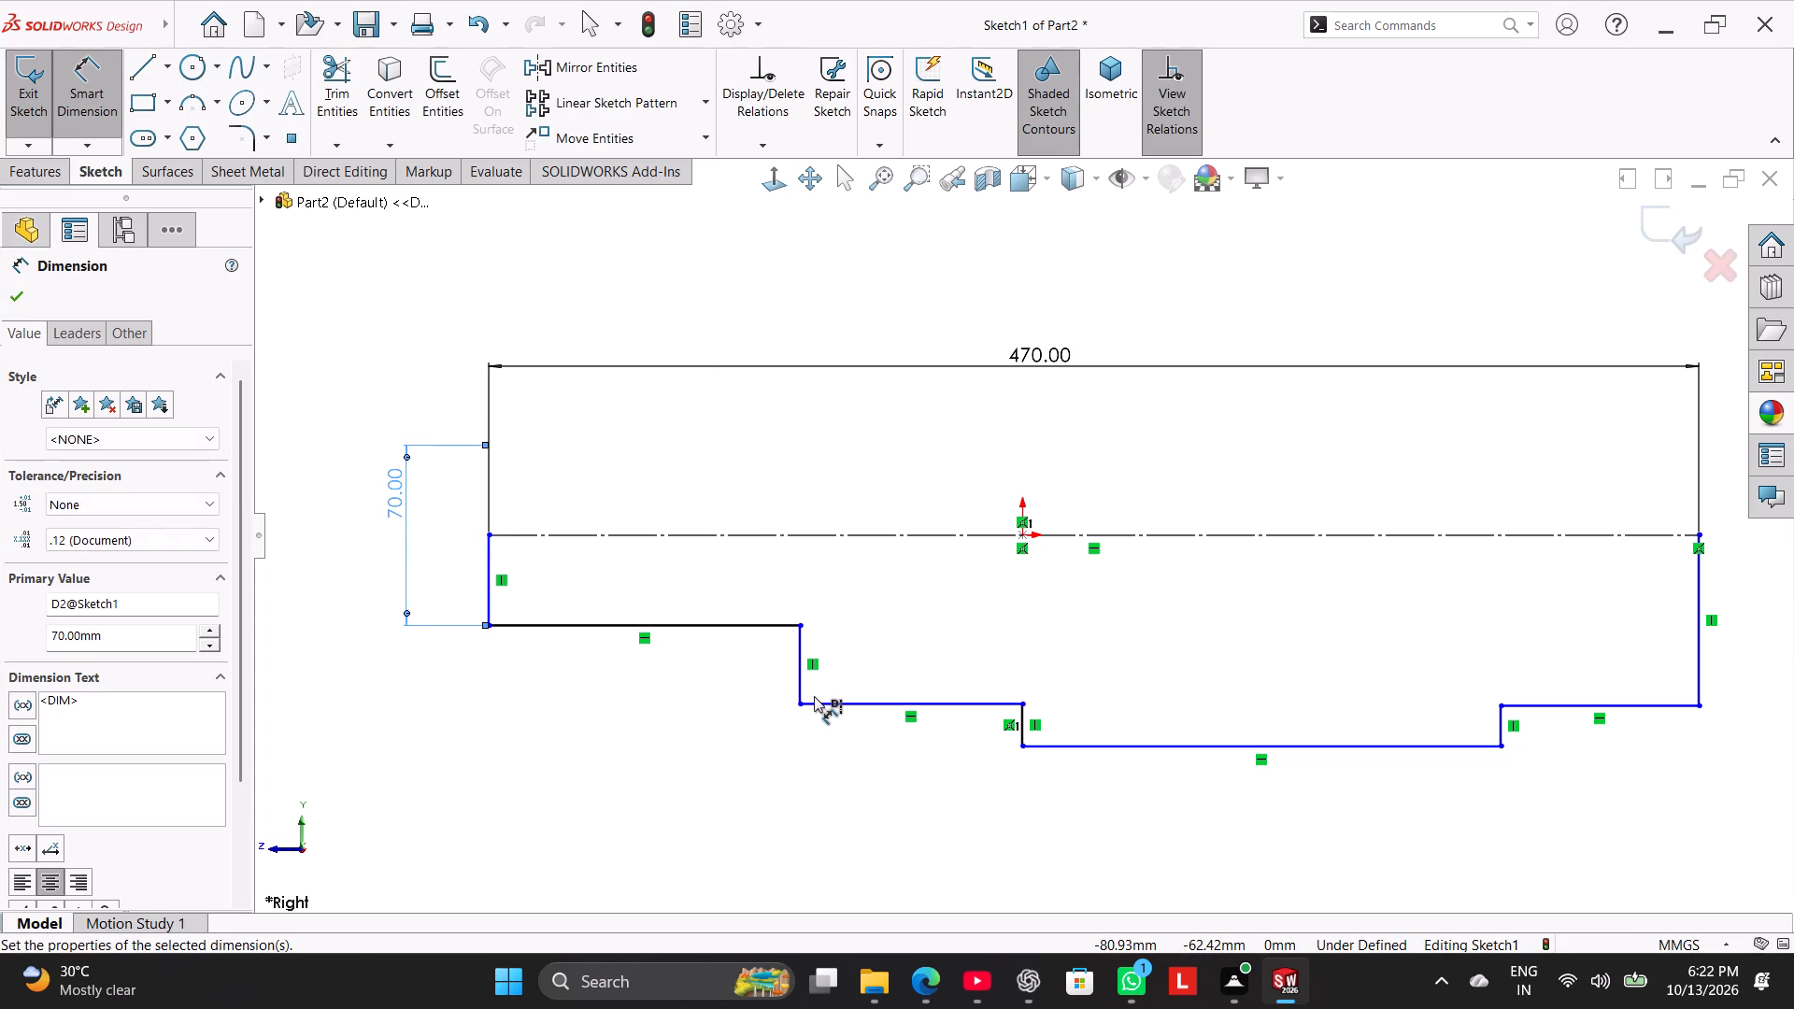
# Dimension the second horizontal step from the left as an 80 mm diameter across the centerline.
pyautogui.click(899, 706)
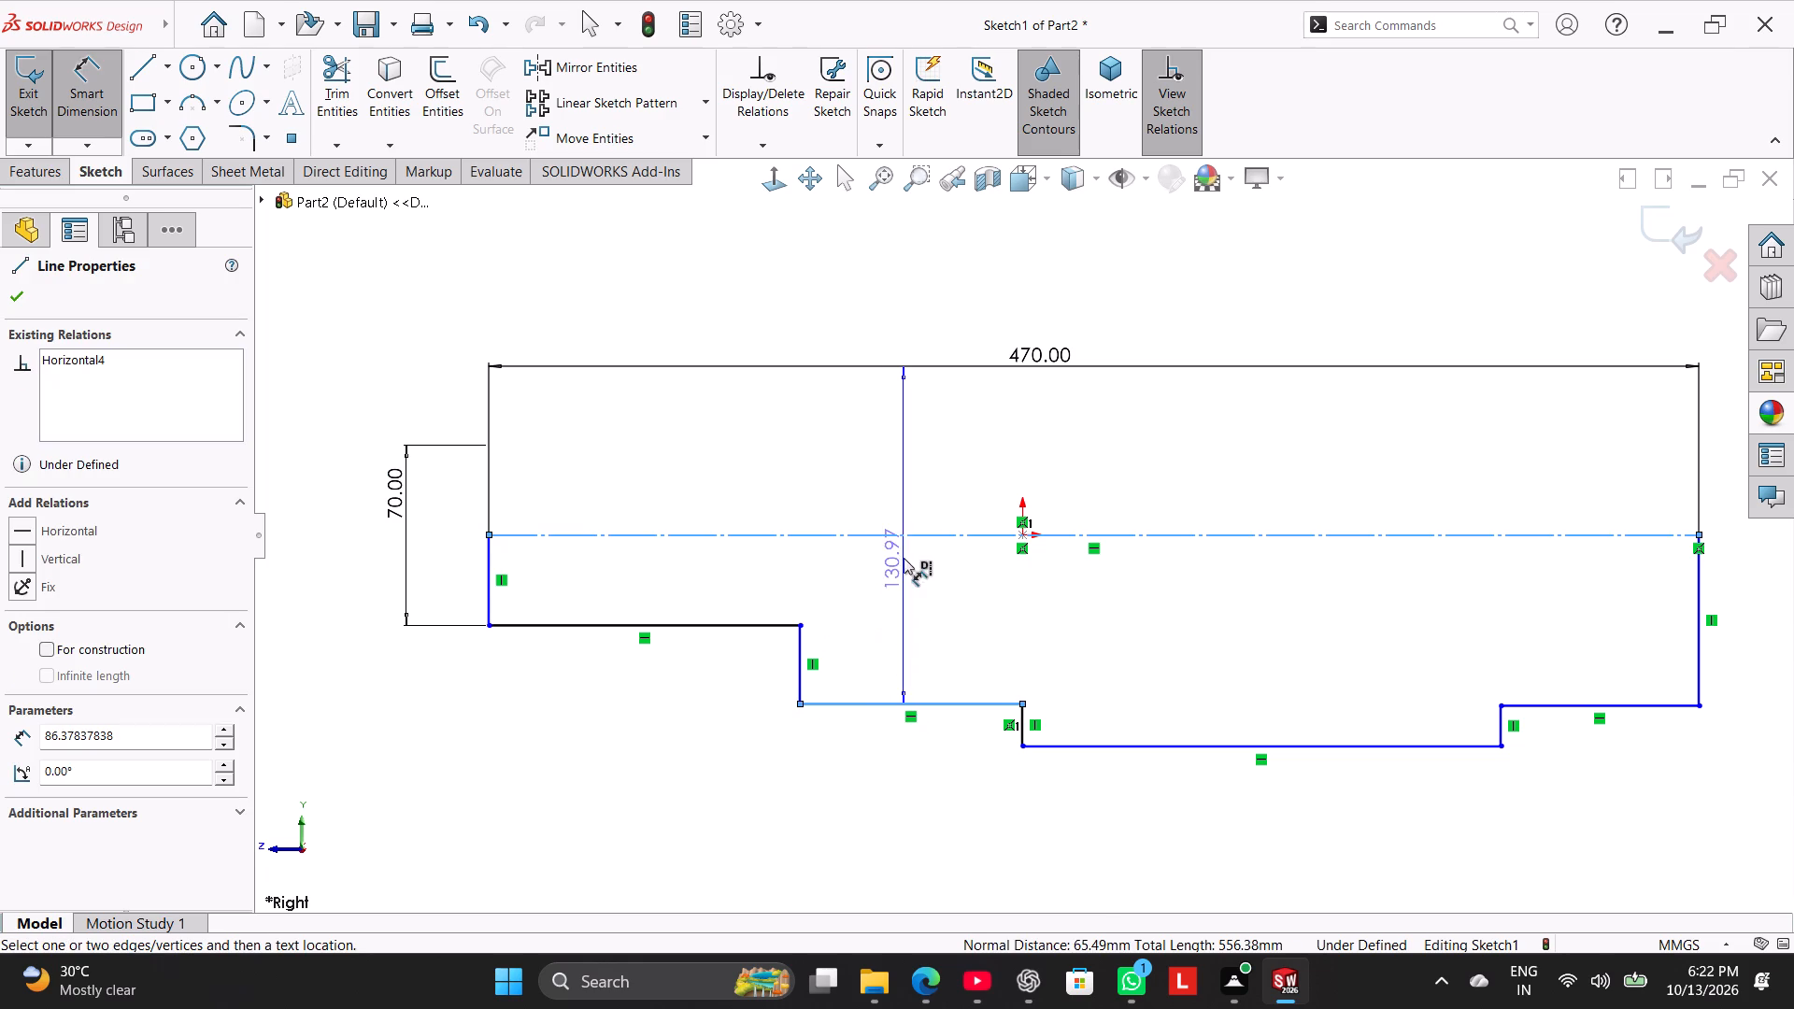
pyautogui.click(906, 534)
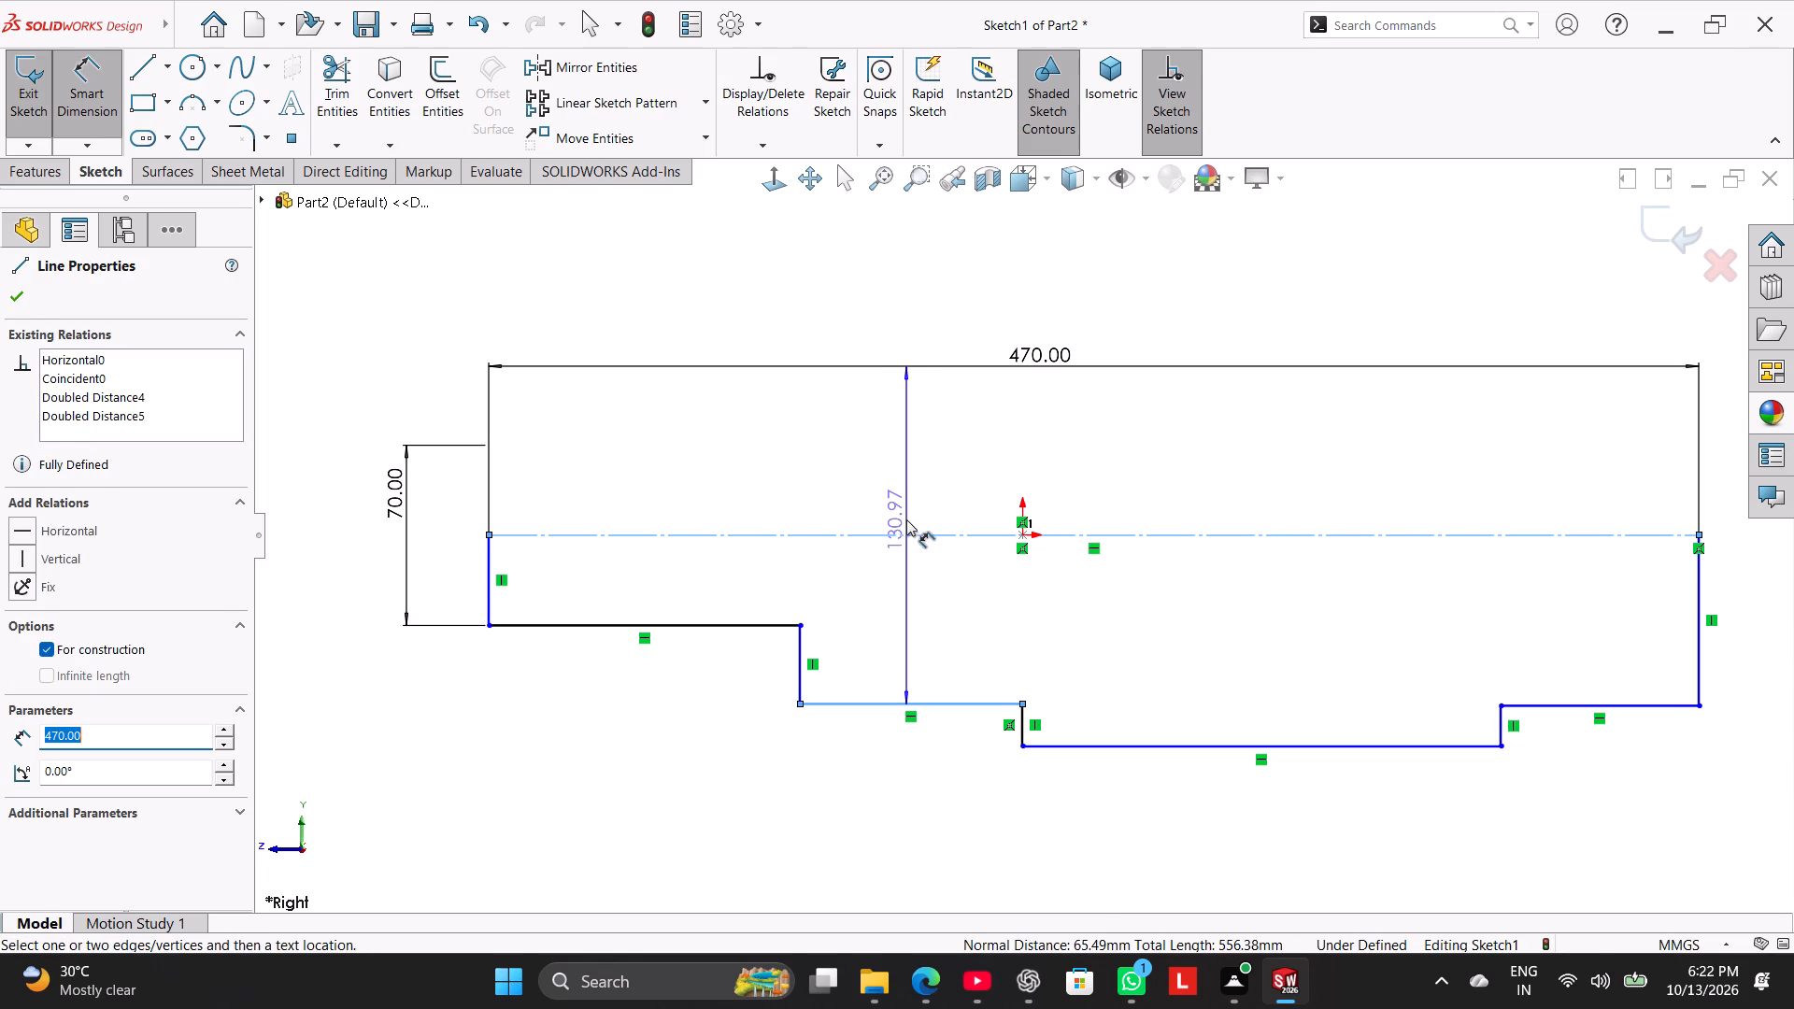
pyautogui.click(906, 519)
pyautogui.press('8')
pyautogui.press('0')
pyautogui.press('Return')
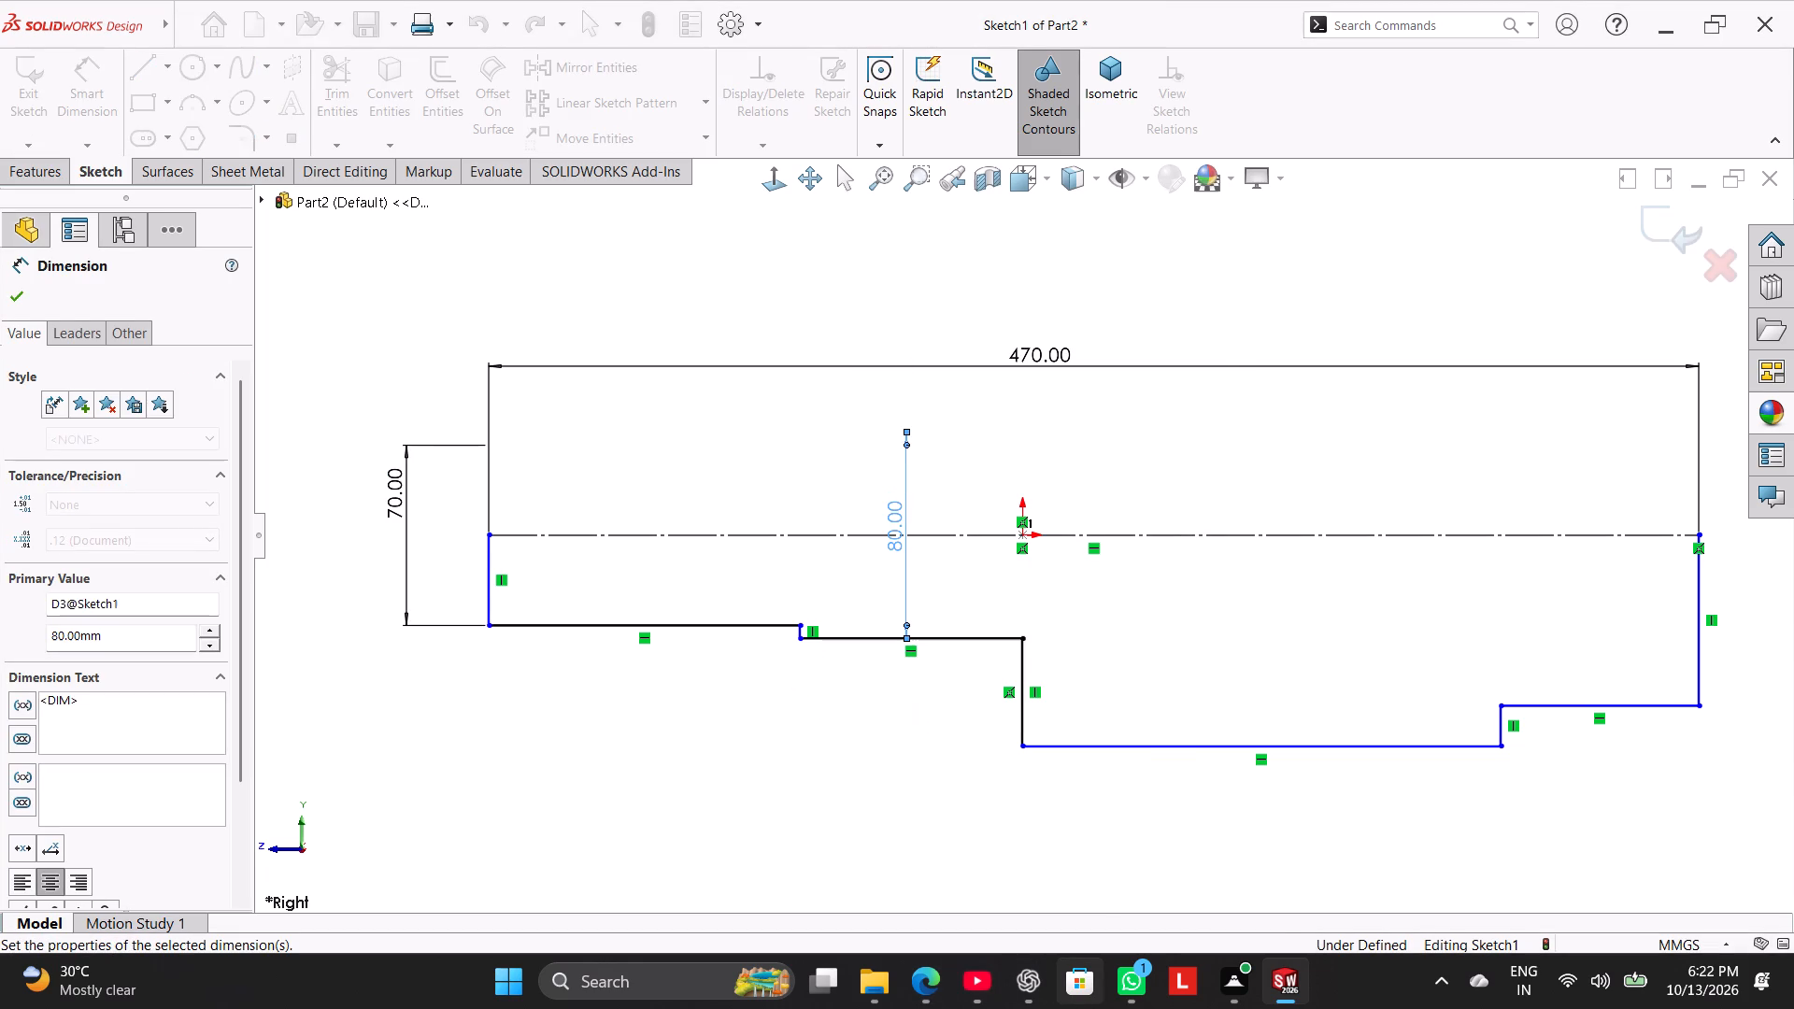
# Dimension the longest, lowest horizontal step of the profile as a 90 mm diameter across the centerline.
pyautogui.click(1213, 754)
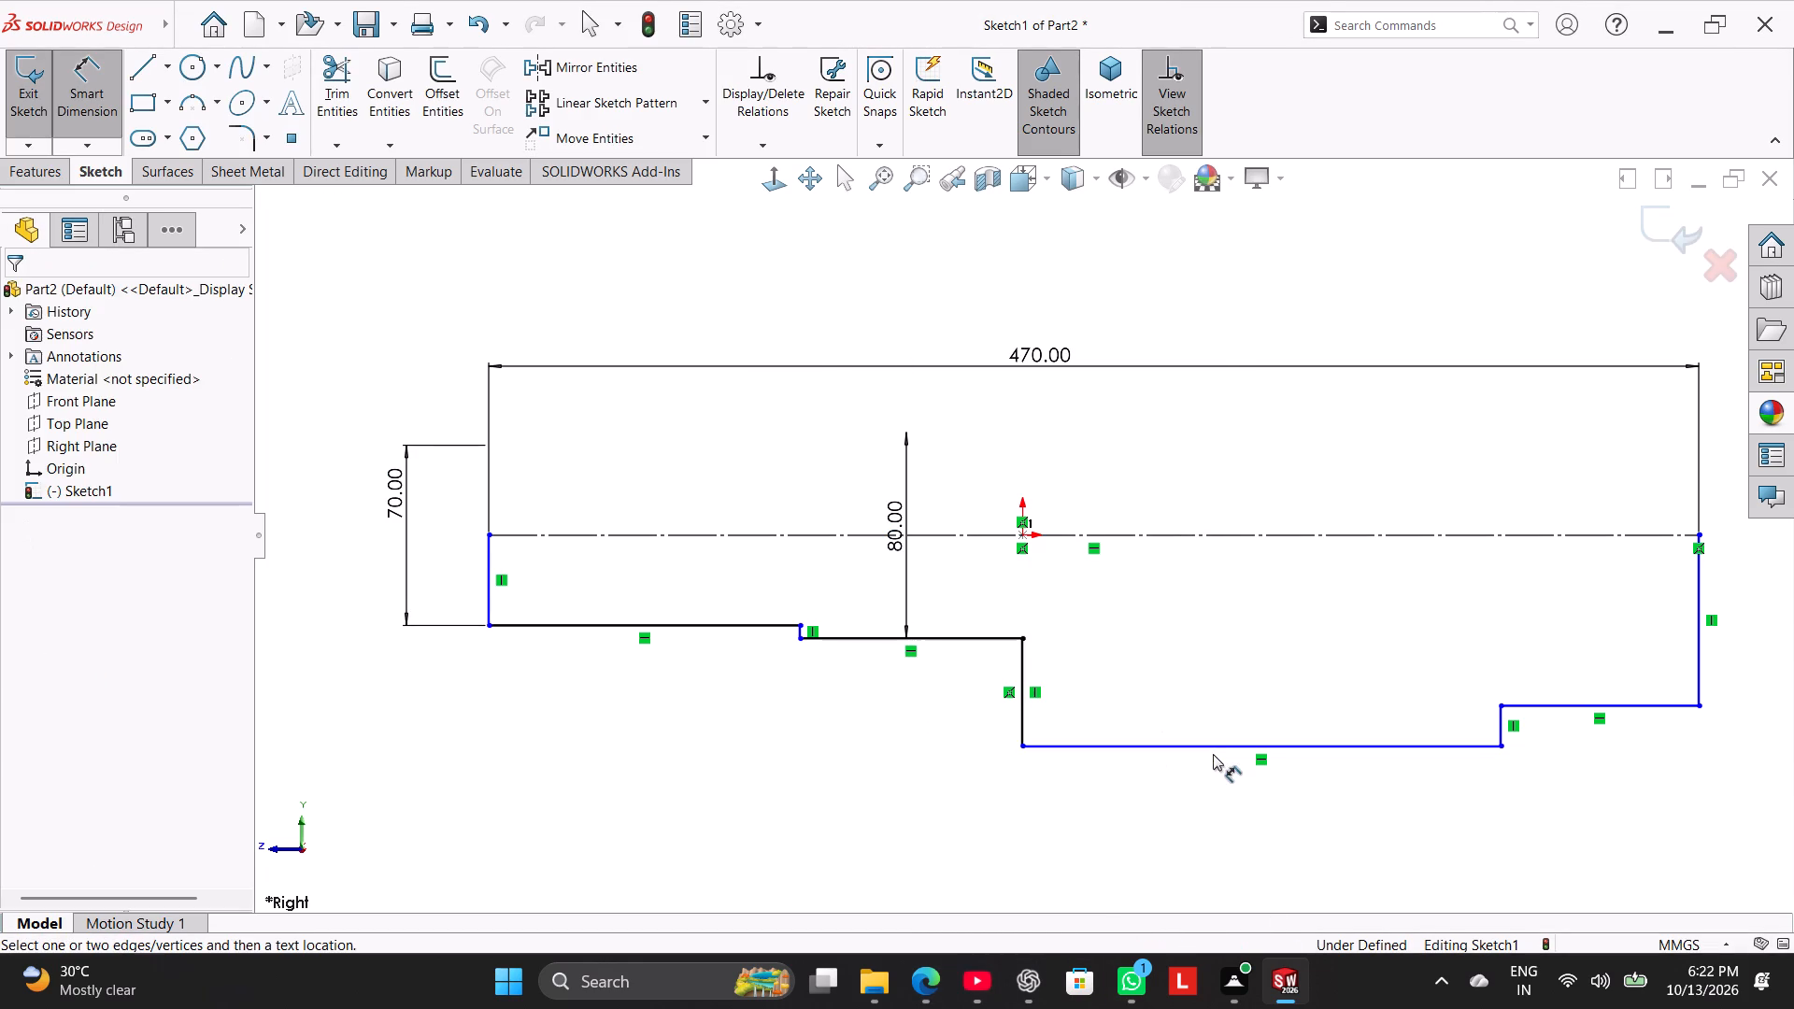
pyautogui.click(1213, 746)
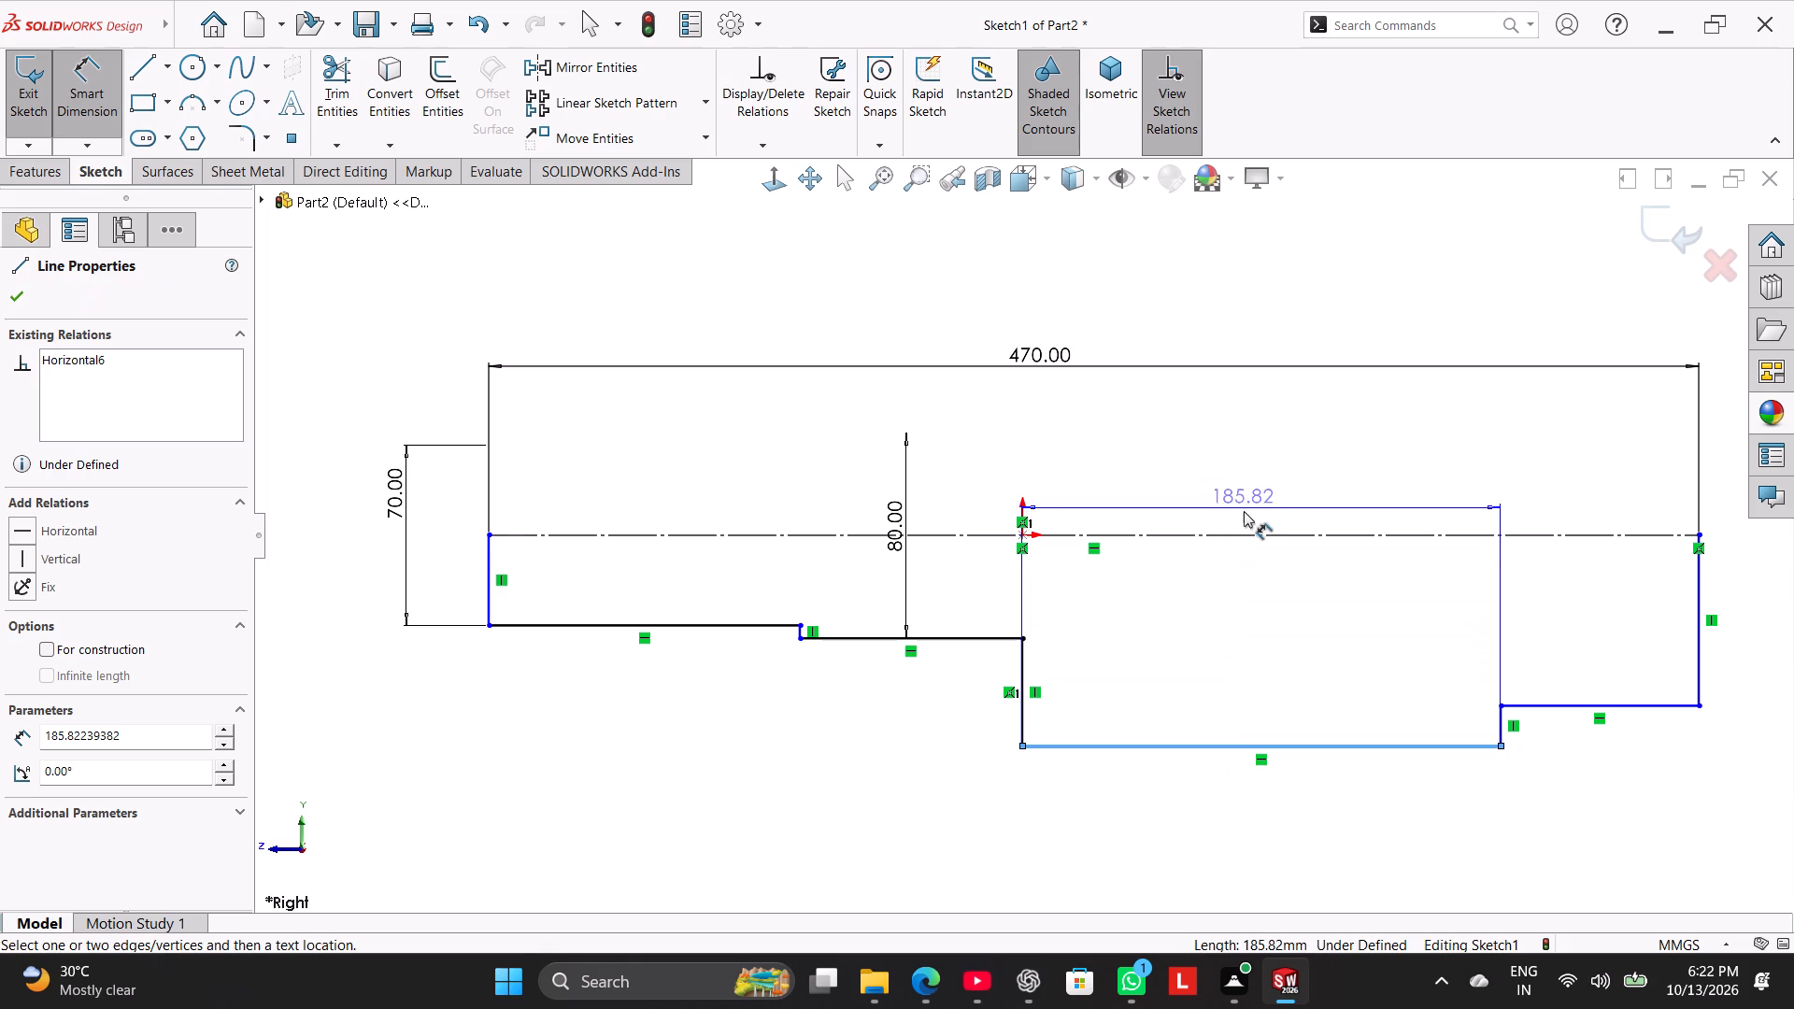
pyautogui.click(1257, 533)
pyautogui.click(1255, 522)
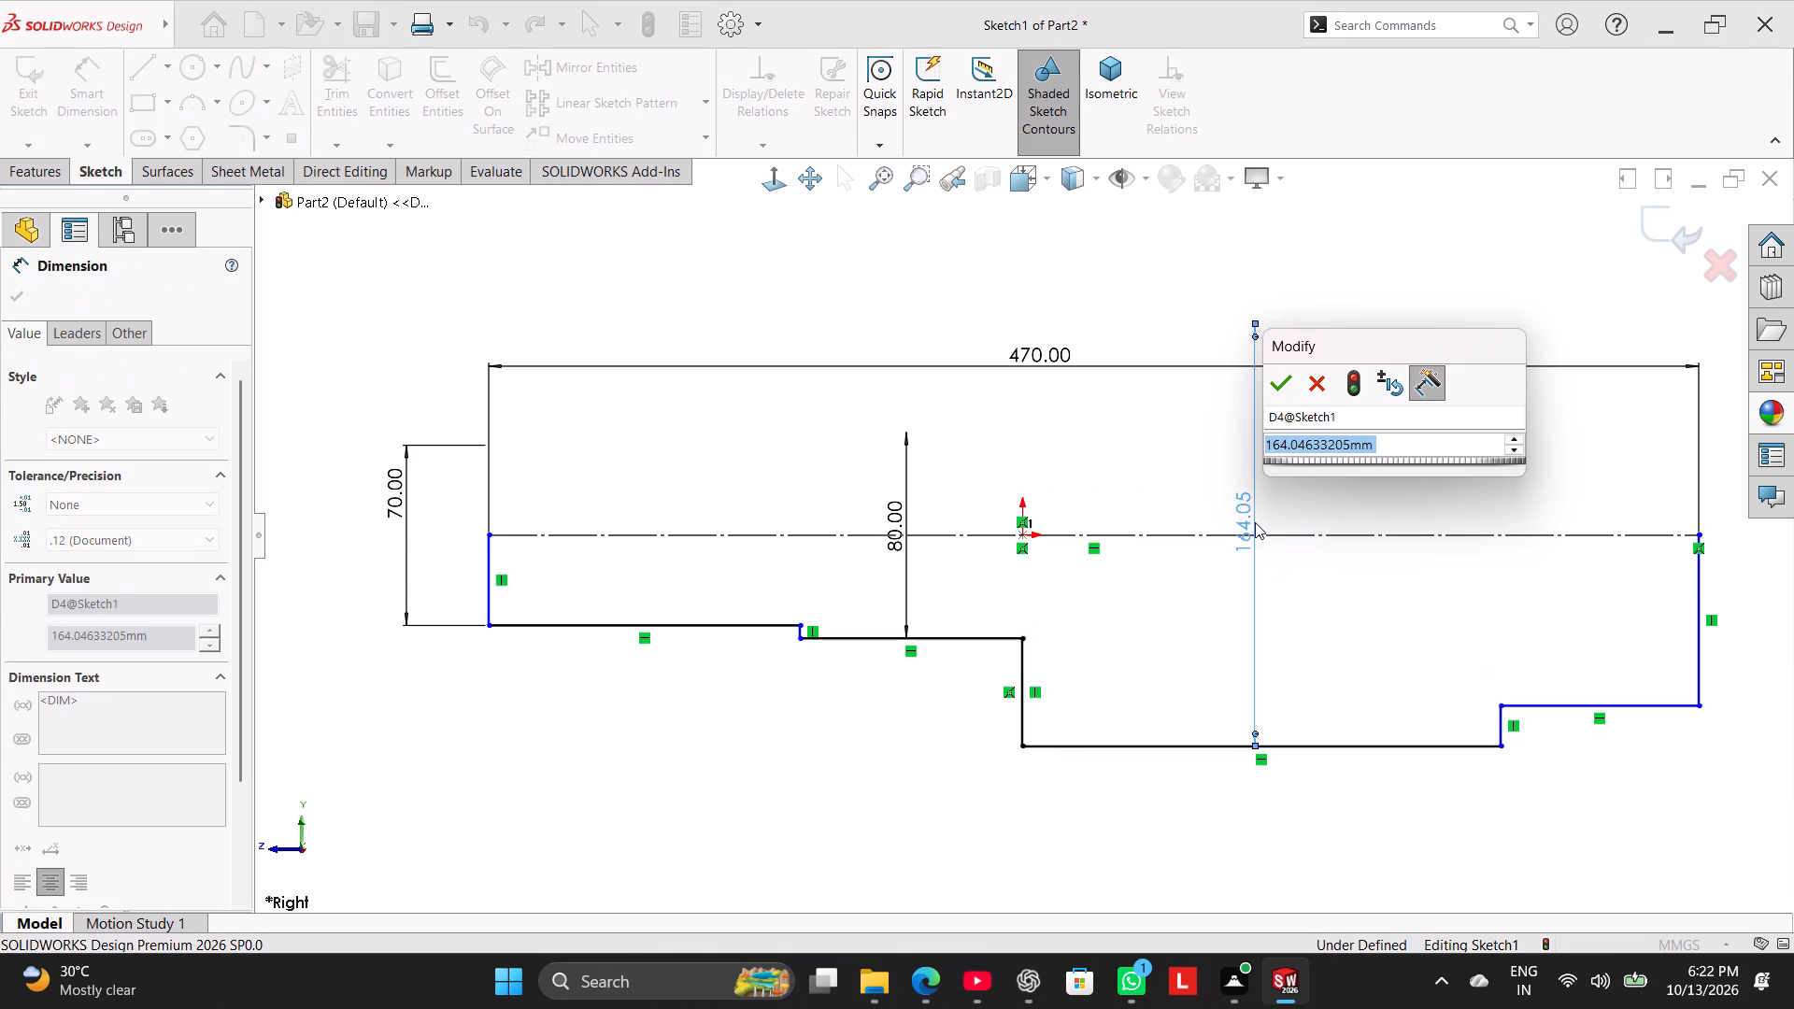
pyautogui.write('90')
pyautogui.press('Return')
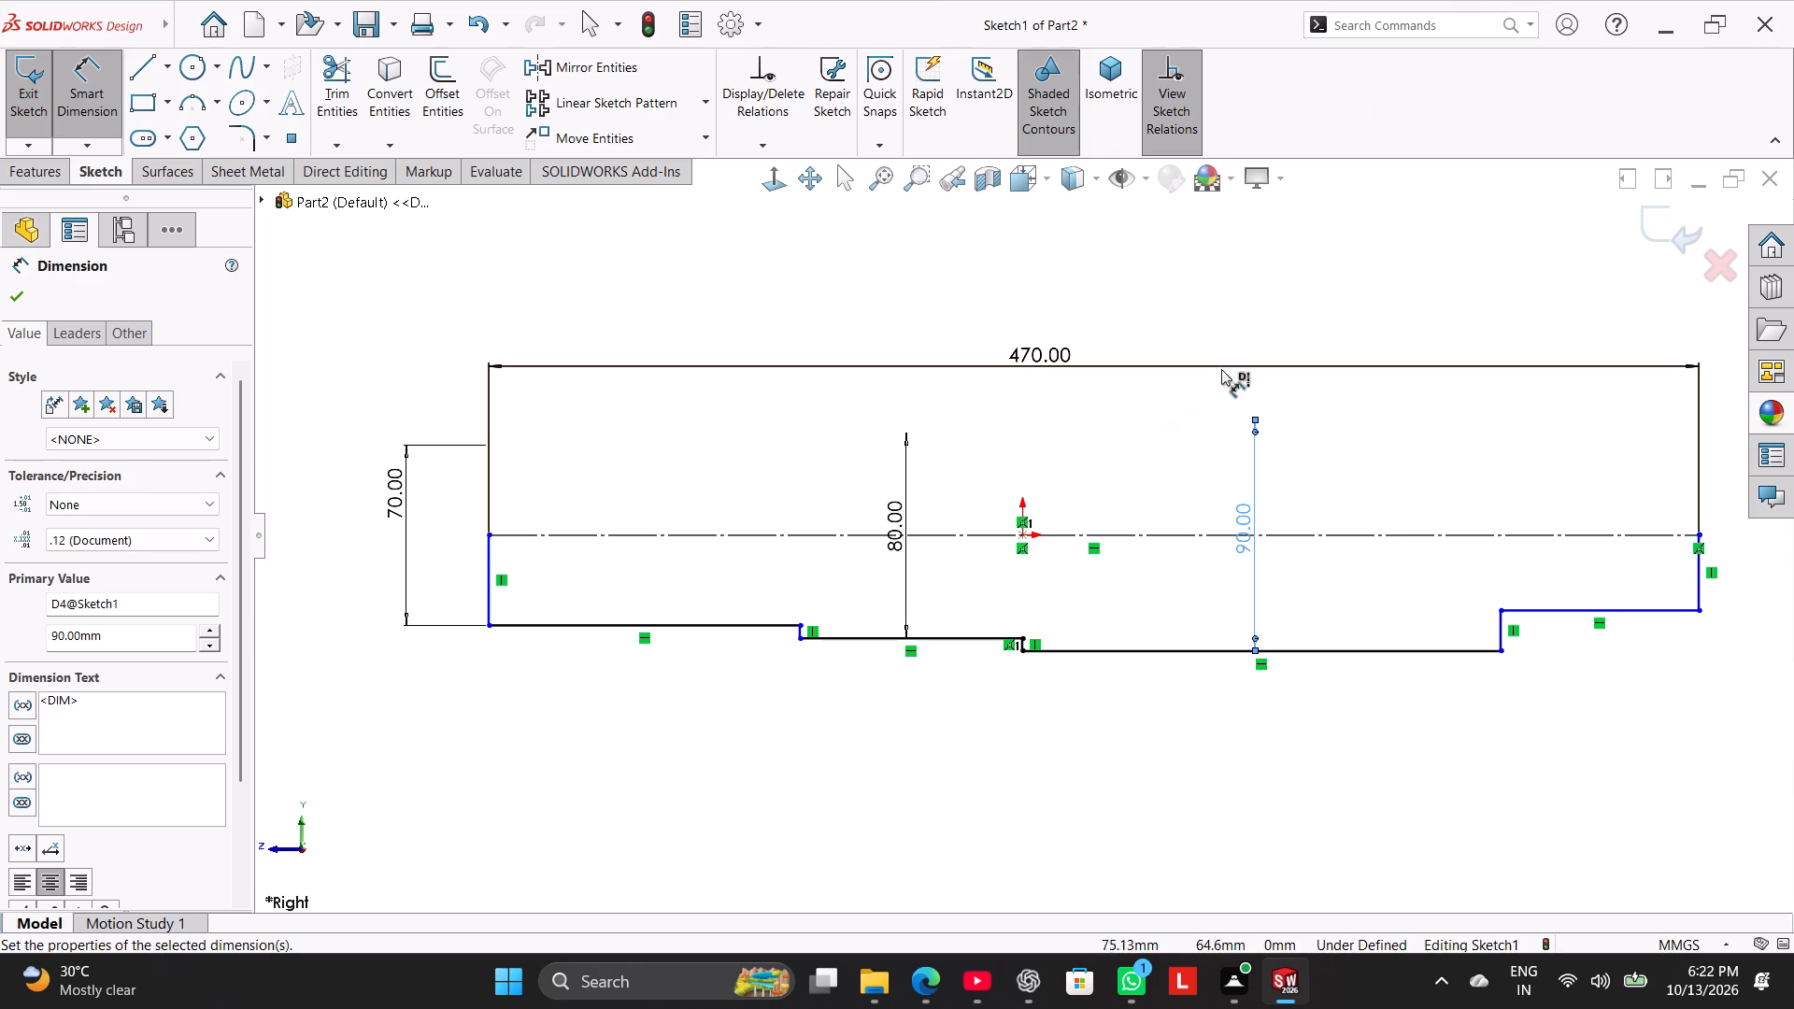
pyautogui.rightClick(1260, 291)
pyautogui.click(1303, 348)
# Apply a collinear relation between the 80 mm diameter step line and the rightmost horizontal step line.
pyautogui.keyDown('ctrl'); pyautogui.click(954, 636); pyautogui.keyUp('ctrl')
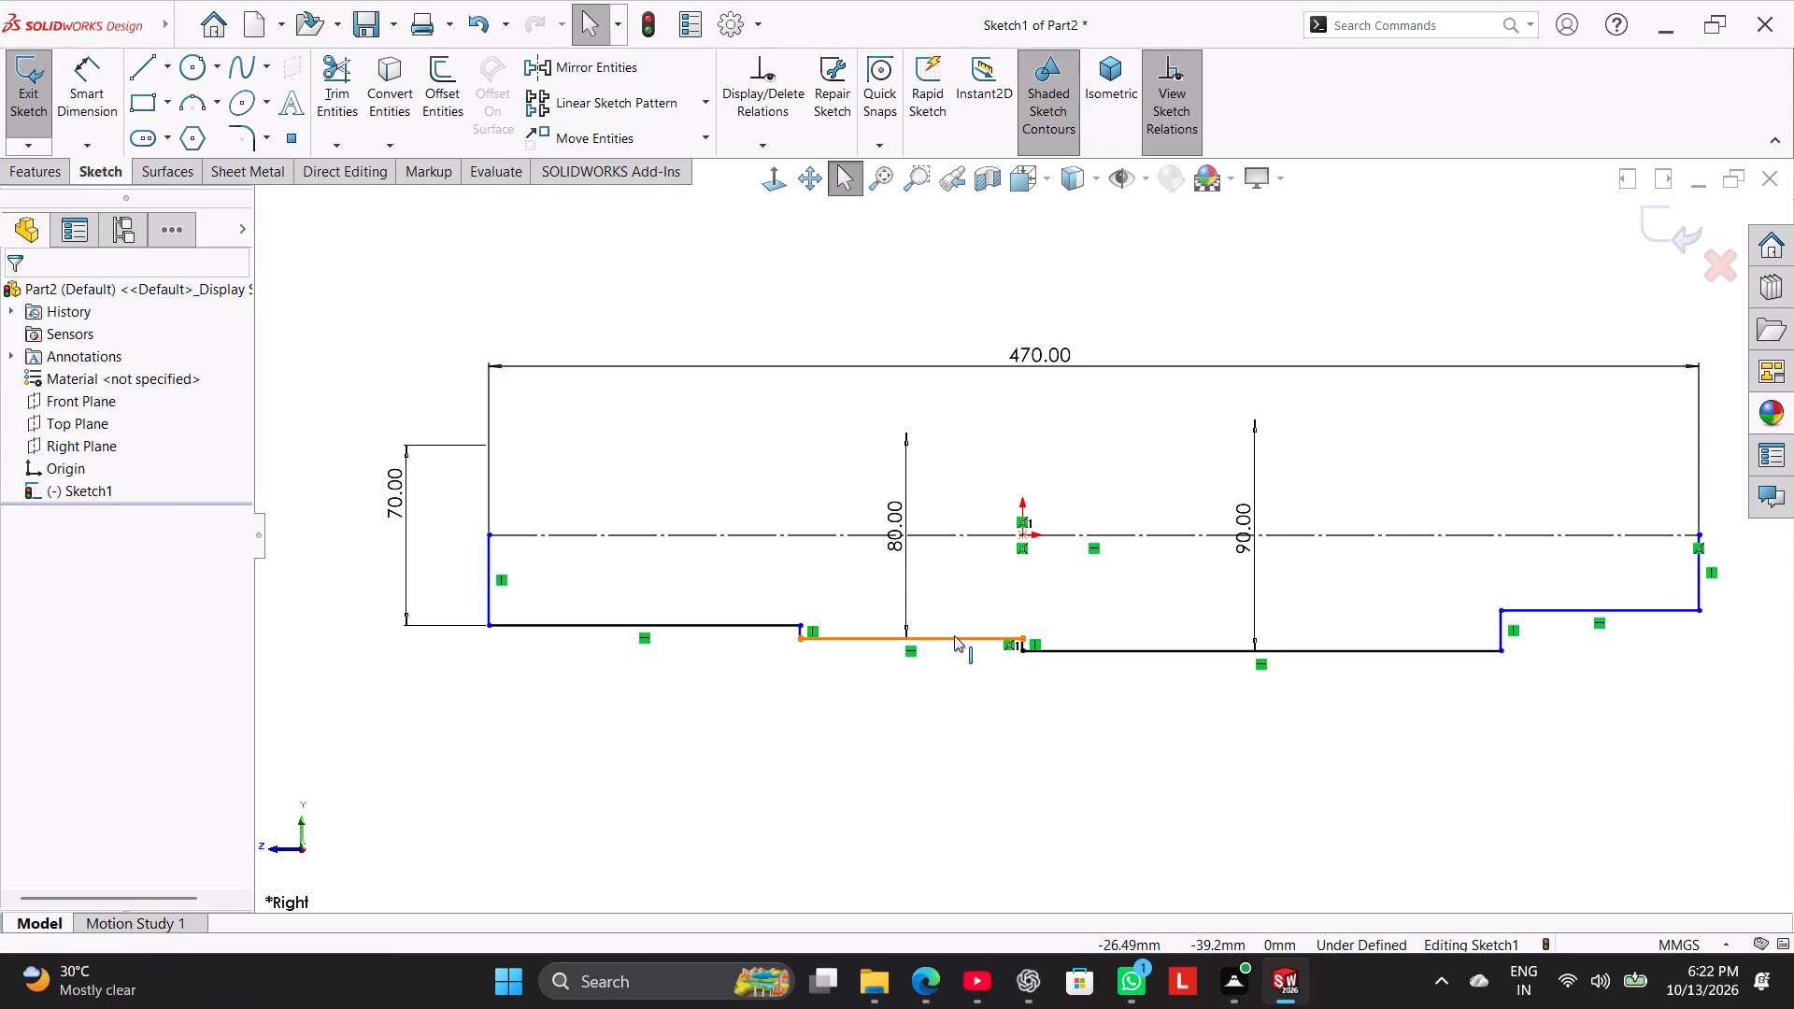
pyautogui.keyDown('ctrl'); pyautogui.click(1533, 610); pyautogui.keyUp('ctrl')
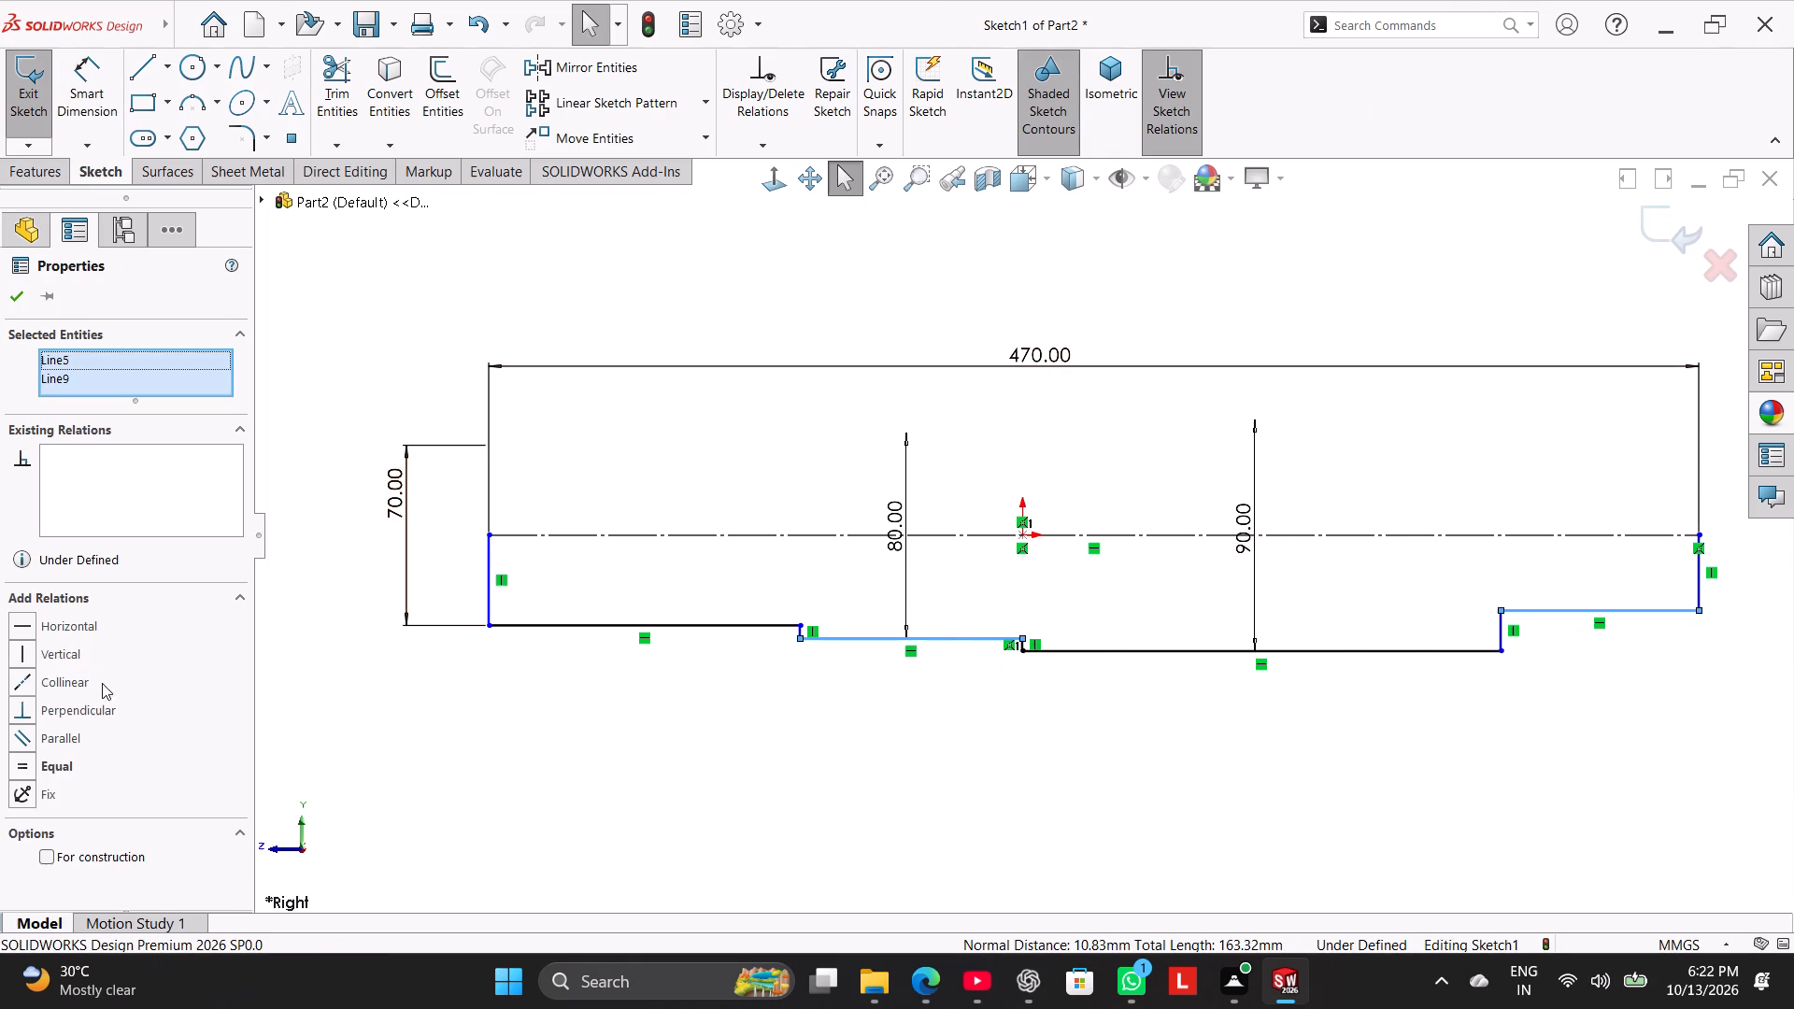
pyautogui.click(67, 680)
pyautogui.click(723, 755)
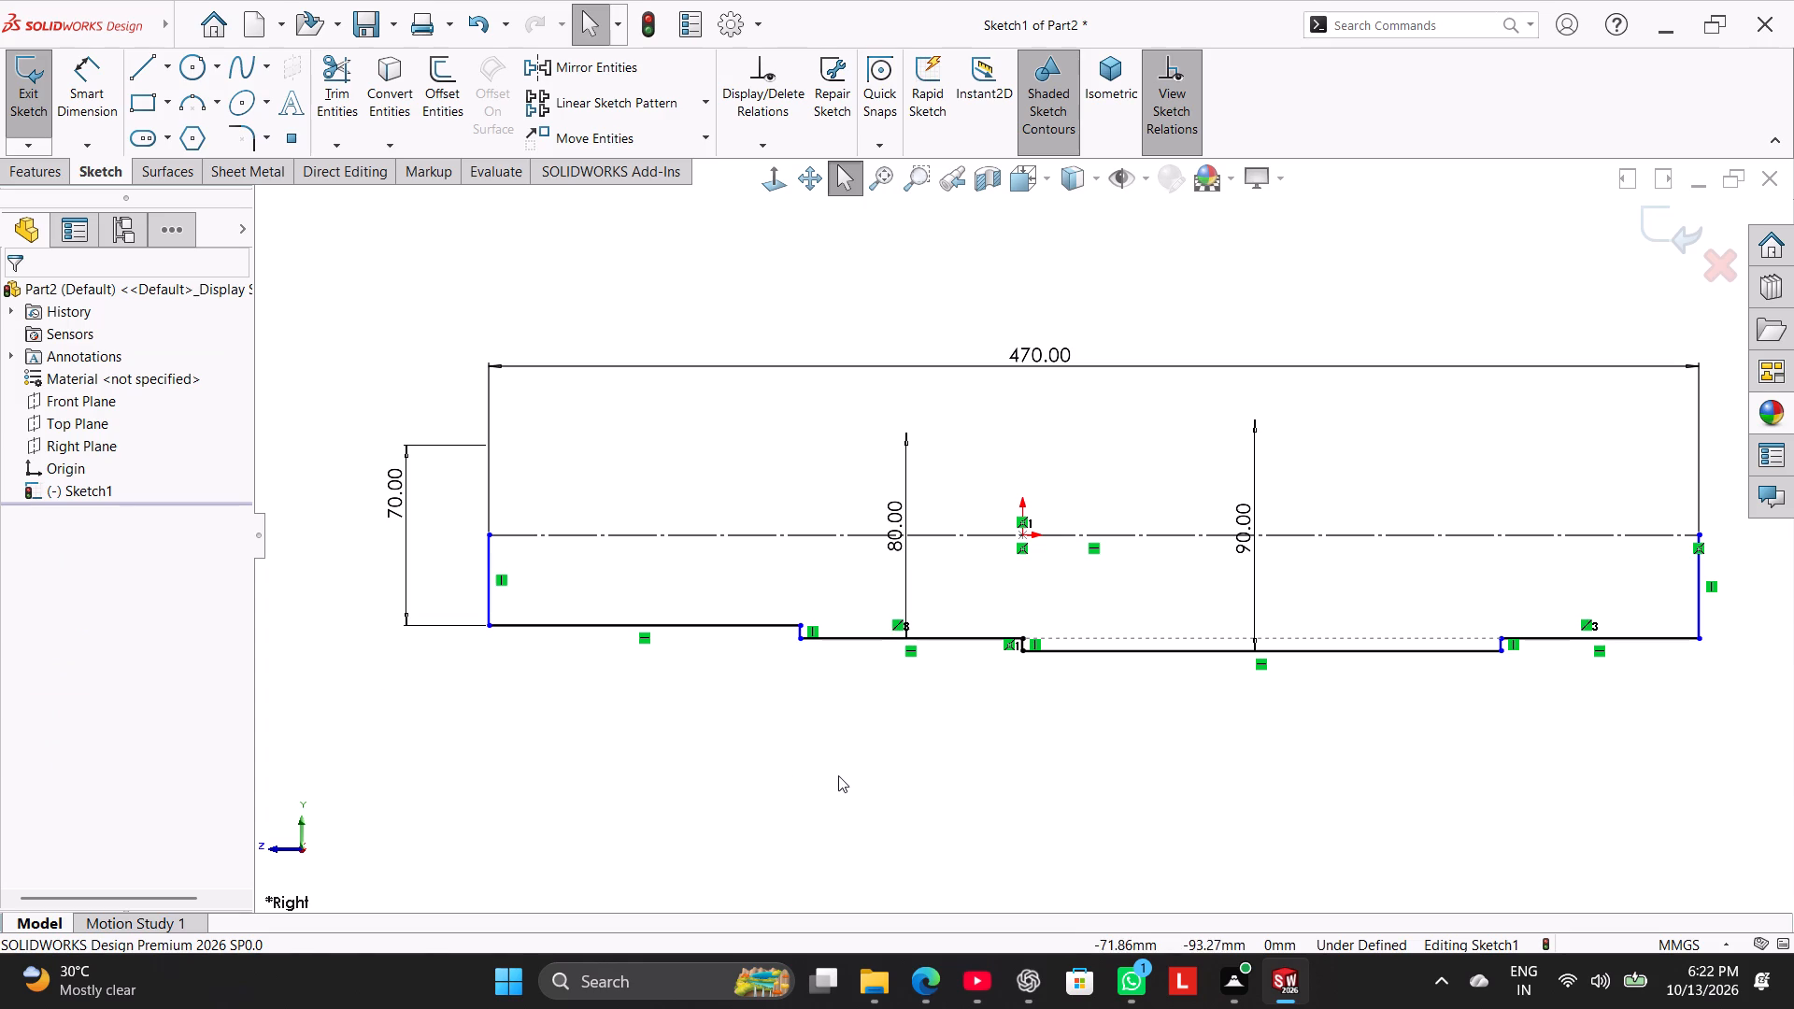
pyautogui.click(838, 775)
# Dimension the length of the rightmost horizontal step as 58 mm.
pyautogui.click(99, 102)
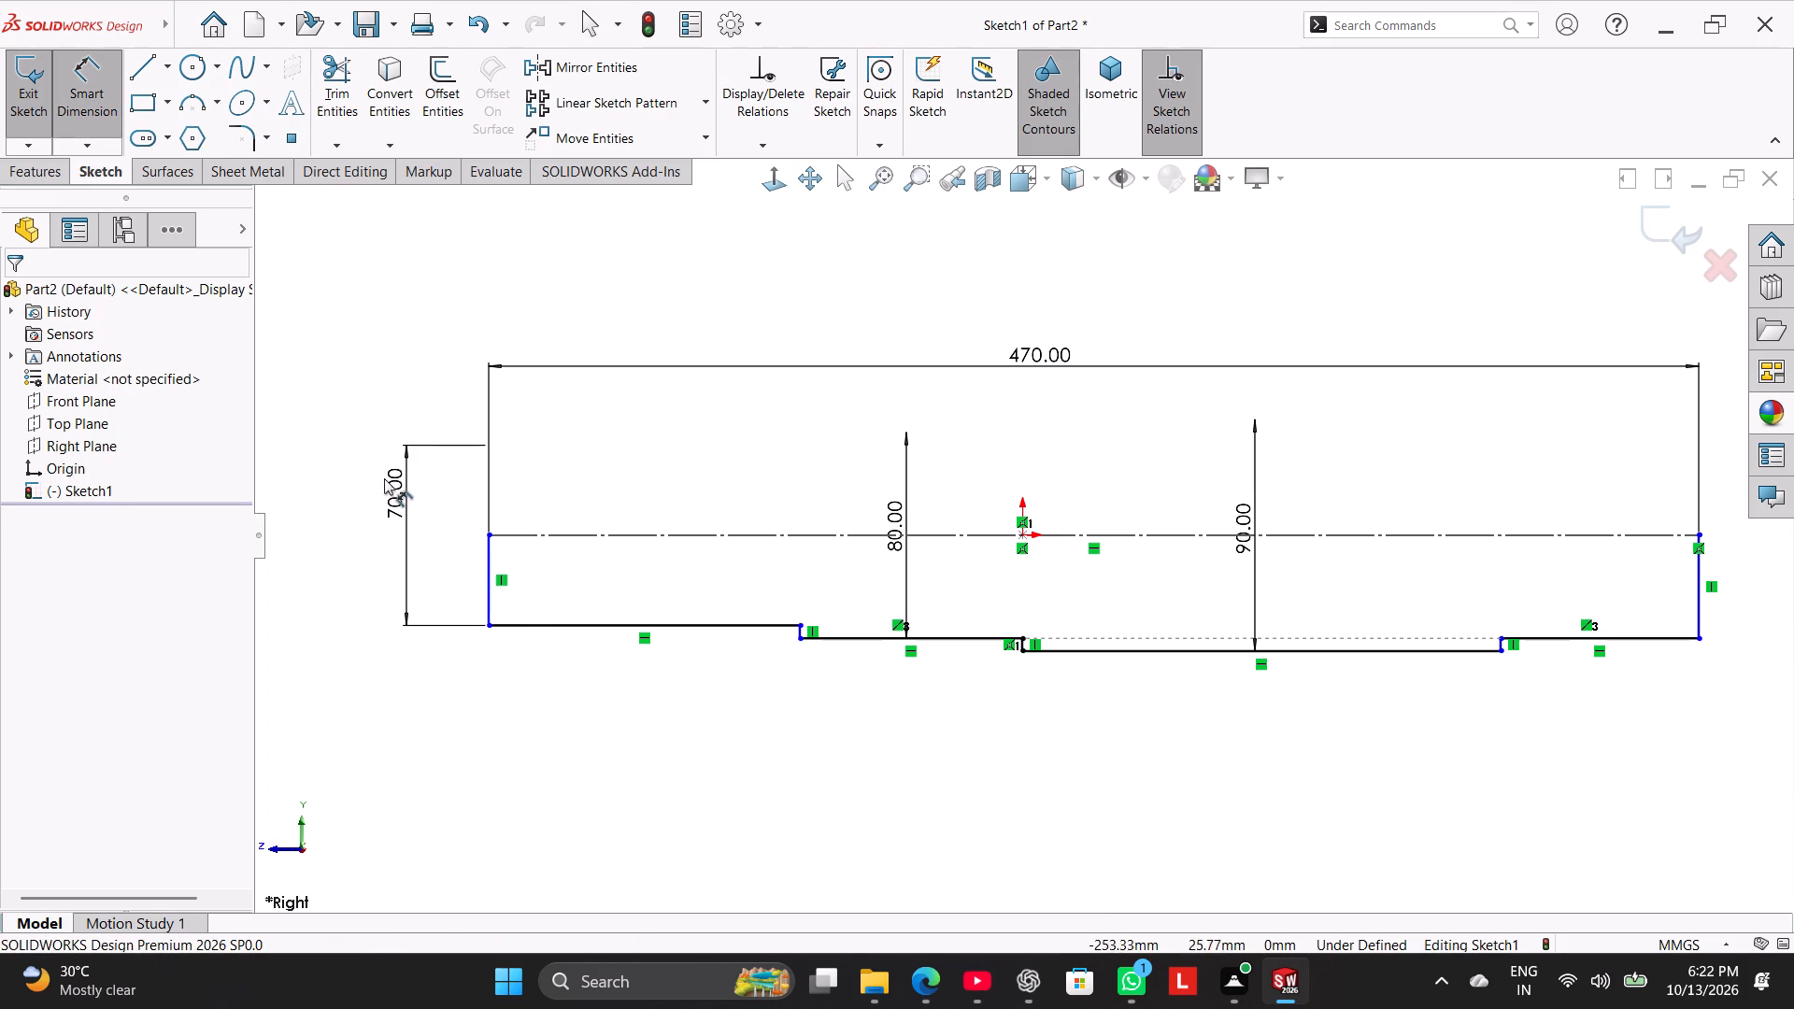
pyautogui.click(1578, 638)
pyautogui.click(1583, 733)
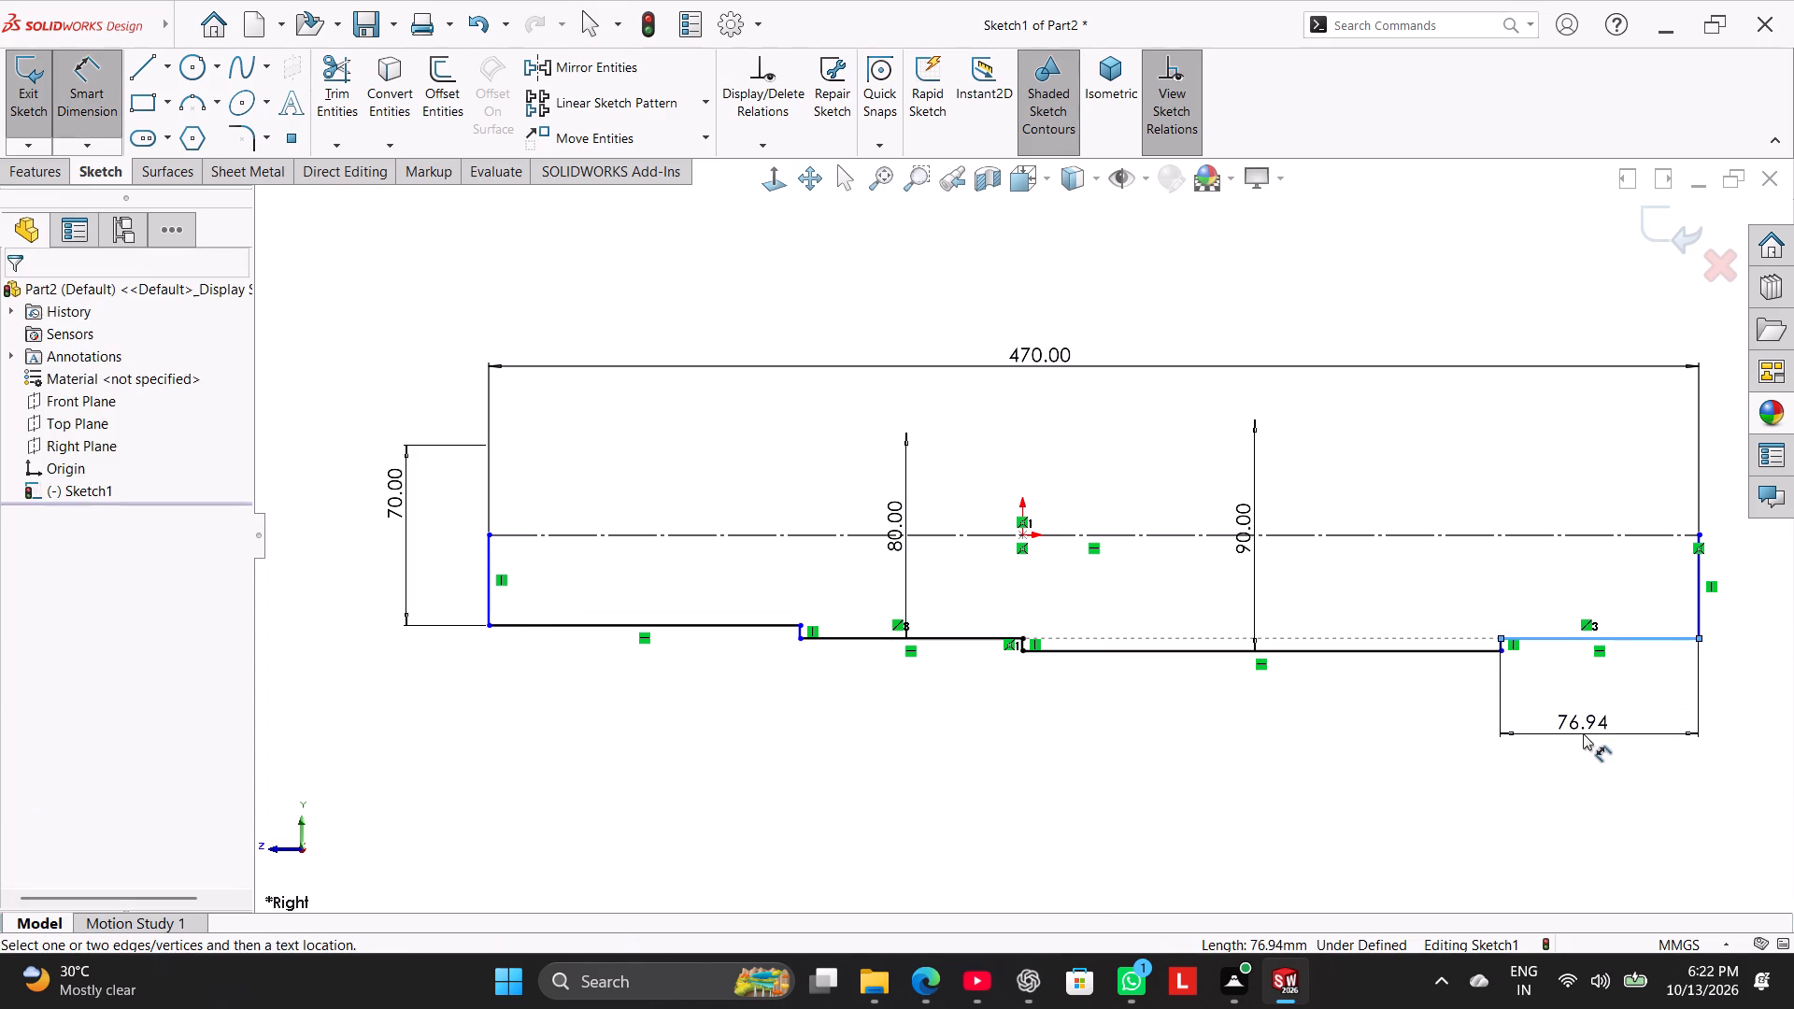
pyautogui.press('5')
pyautogui.press('8')
pyautogui.press('Return')
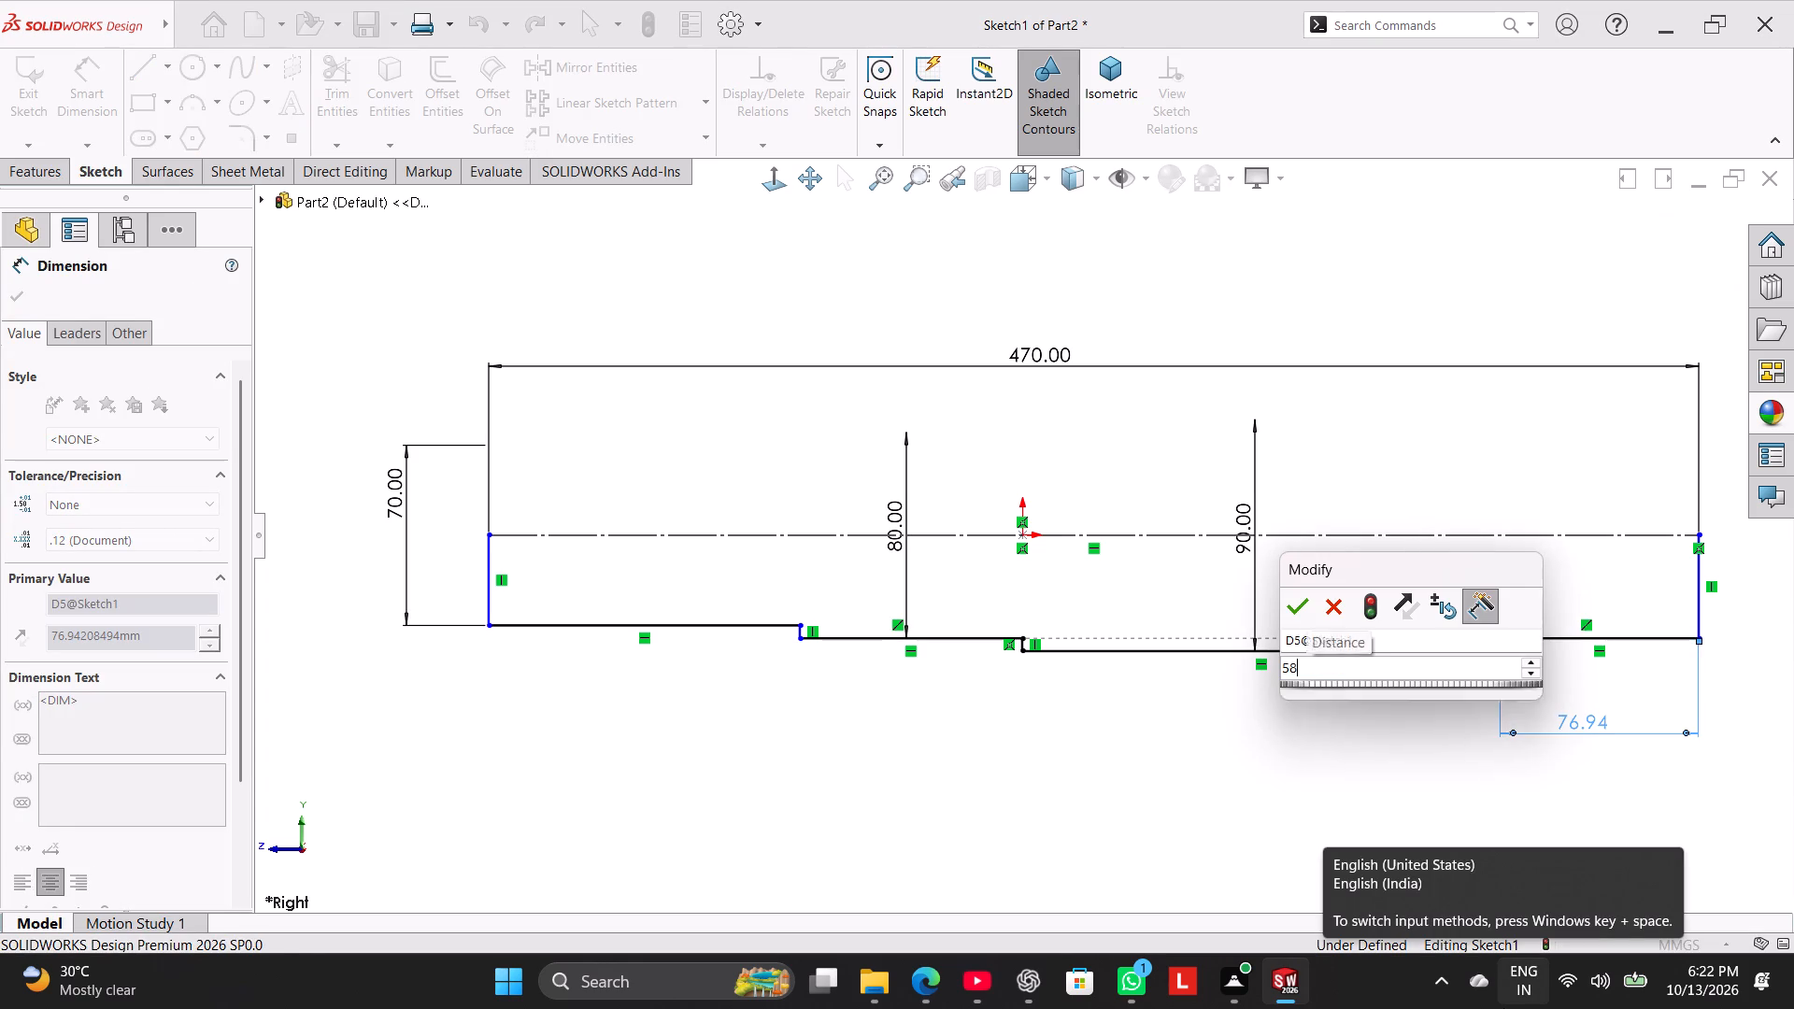
# Dimension the length of the 90 mm diameter step as 188 mm.
pyautogui.click(1240, 650)
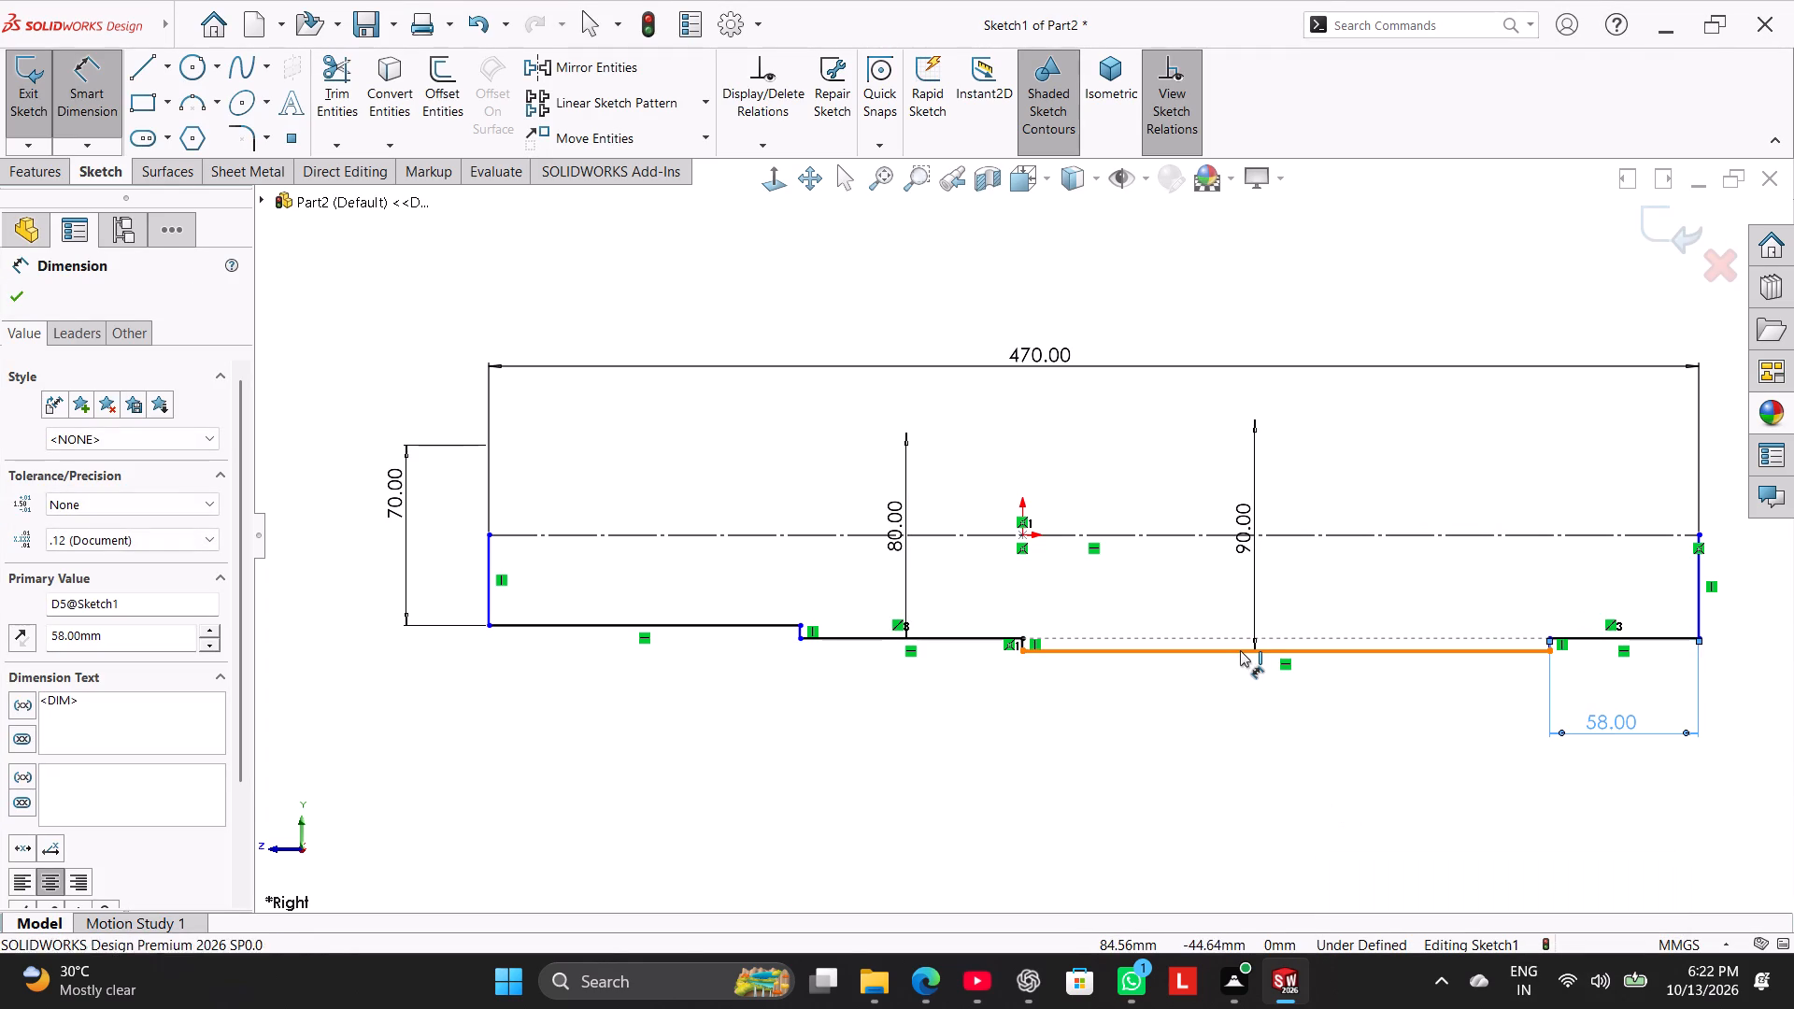
pyautogui.click(1292, 771)
pyautogui.write('188')
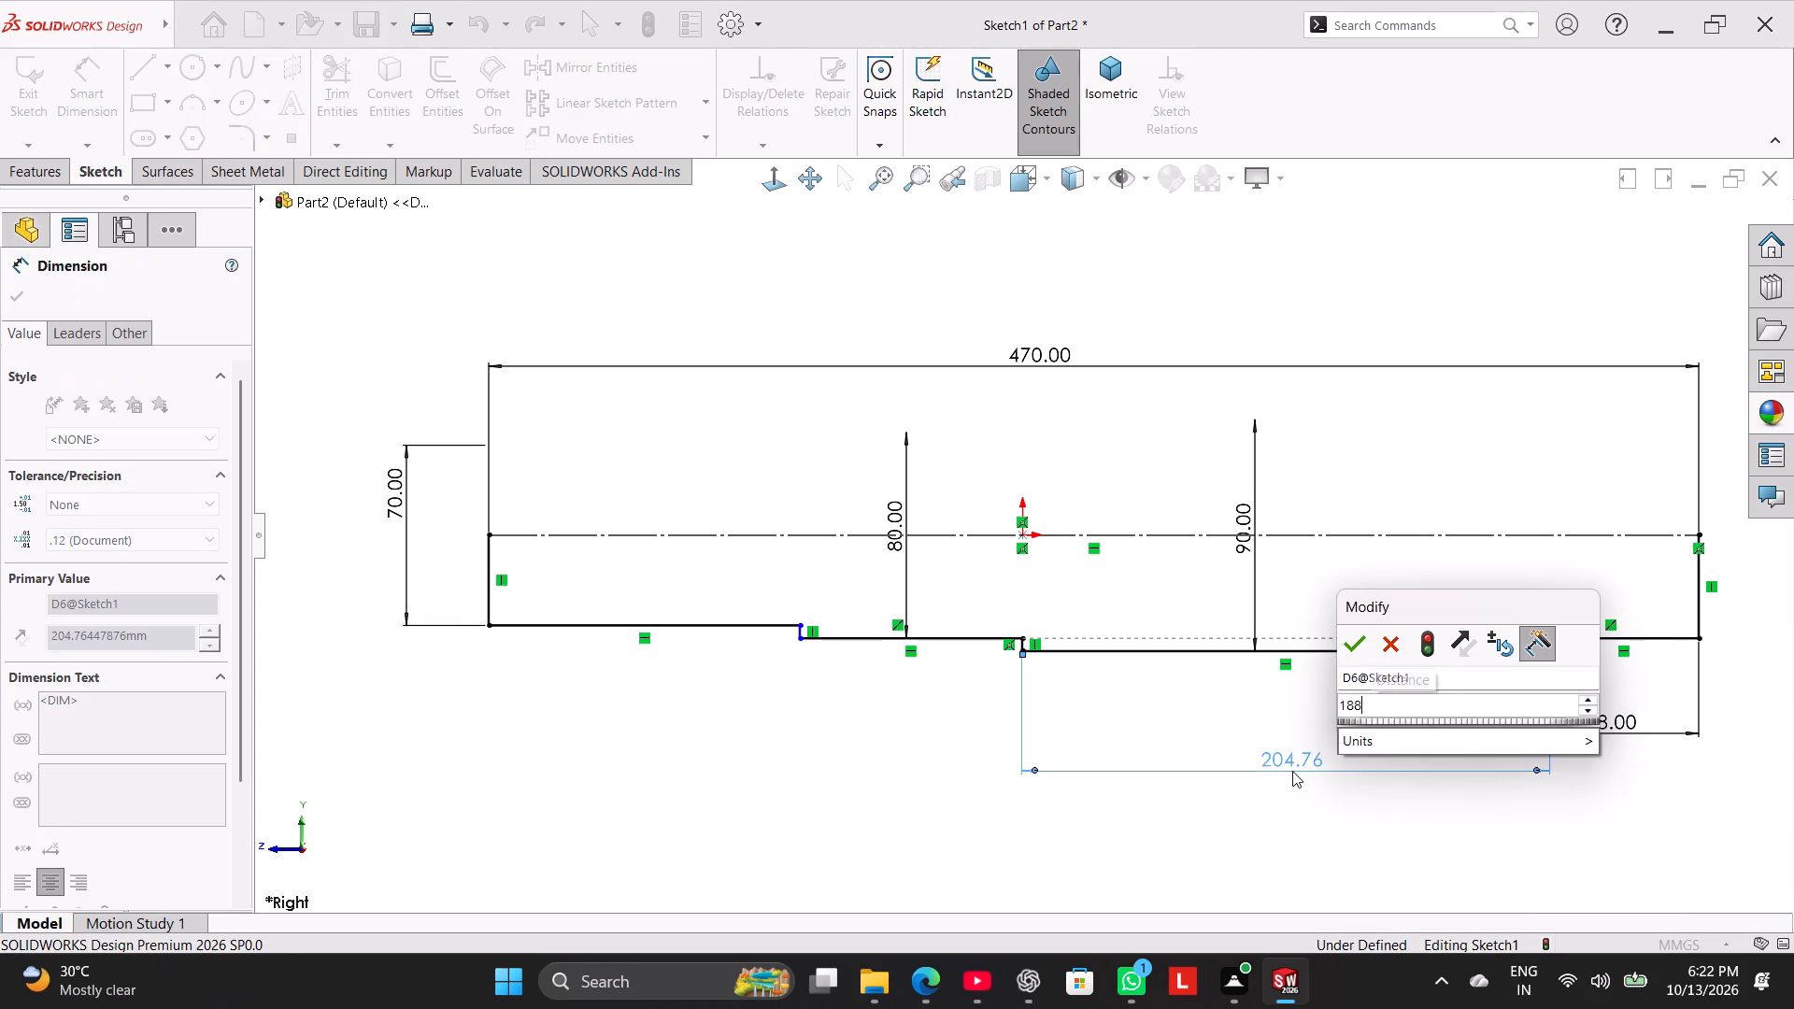
pyautogui.press('Return')
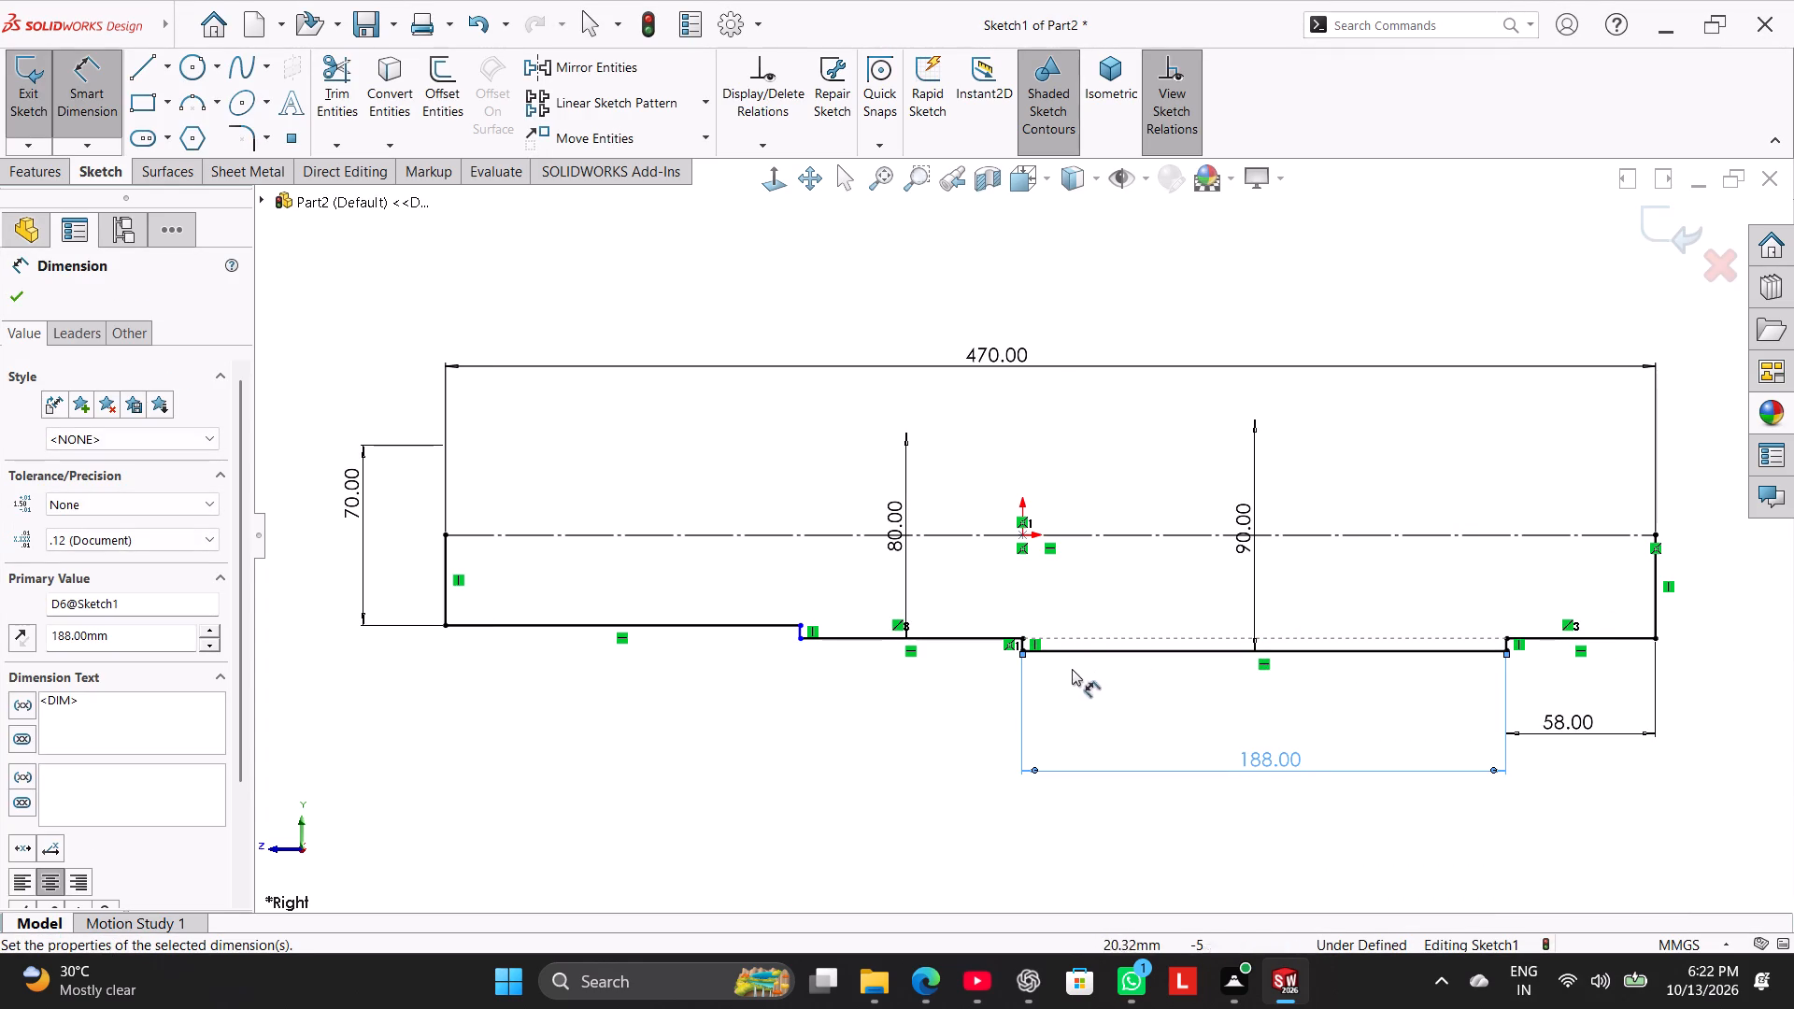
# Dimension the length of the second horizontal step from the profile's left end as 84 mm.
pyautogui.click(977, 642)
pyautogui.click(965, 773)
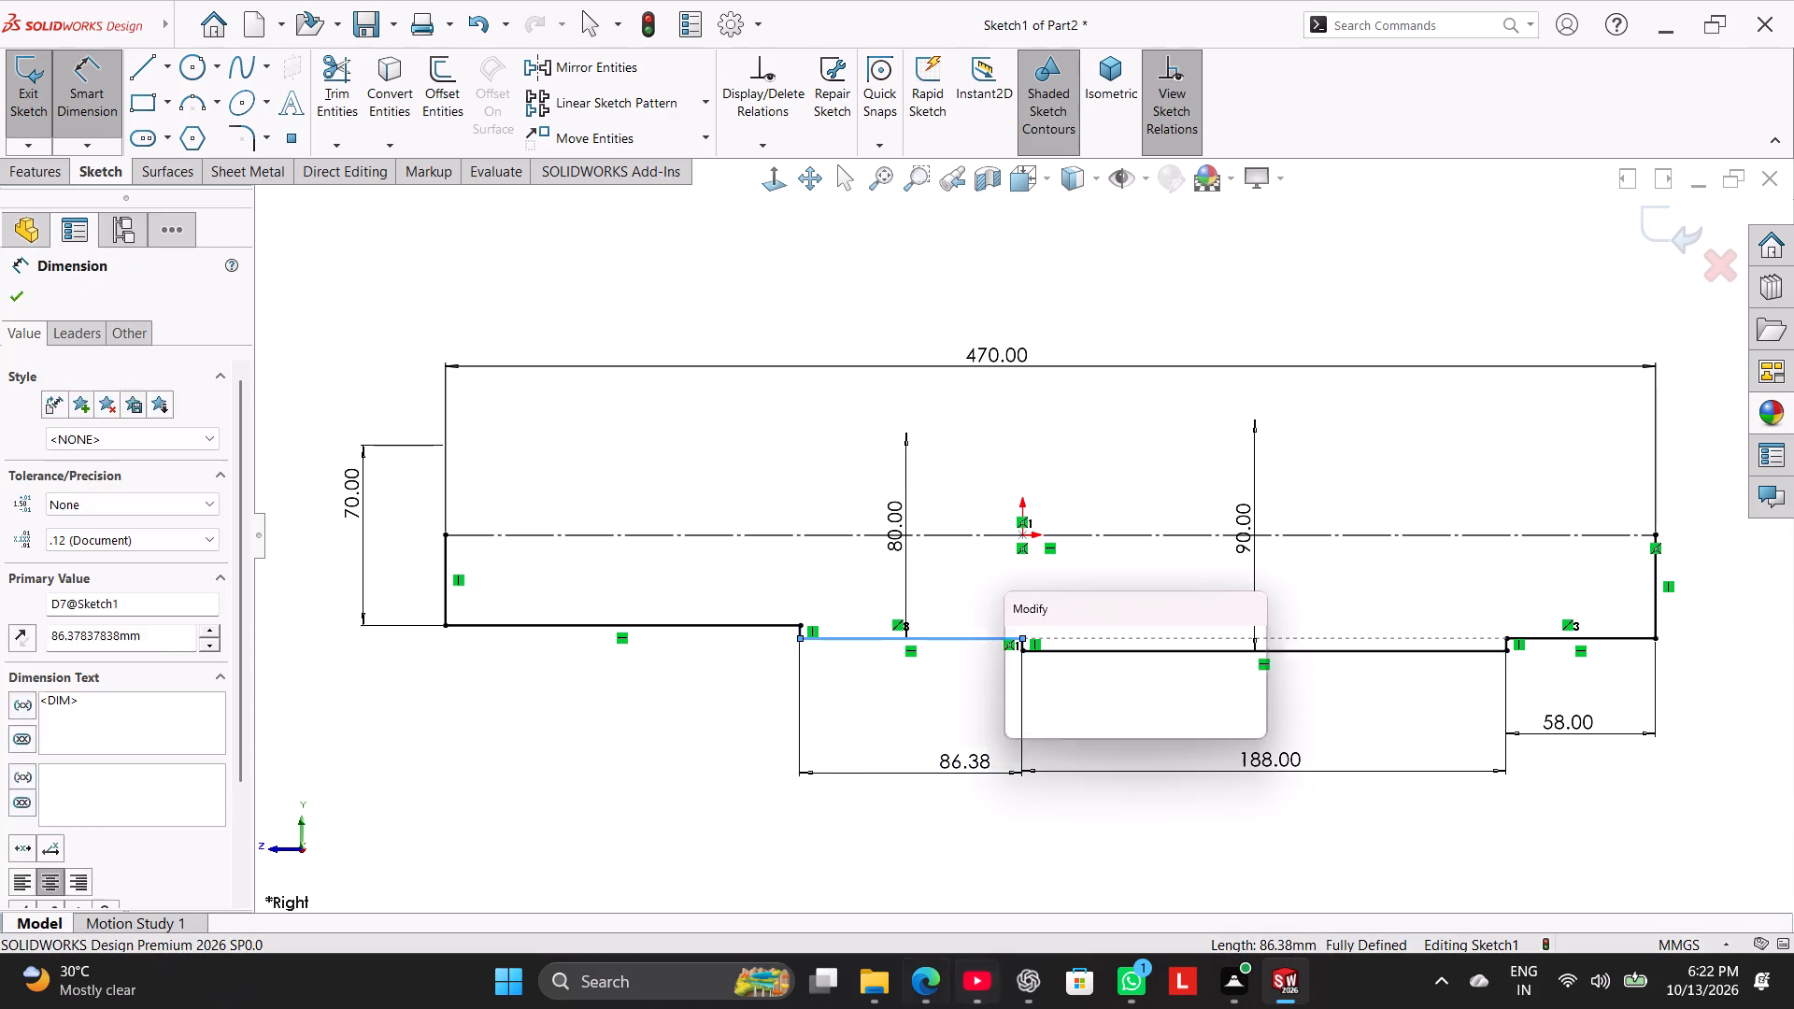
pyautogui.write('84')
pyautogui.press('Return')
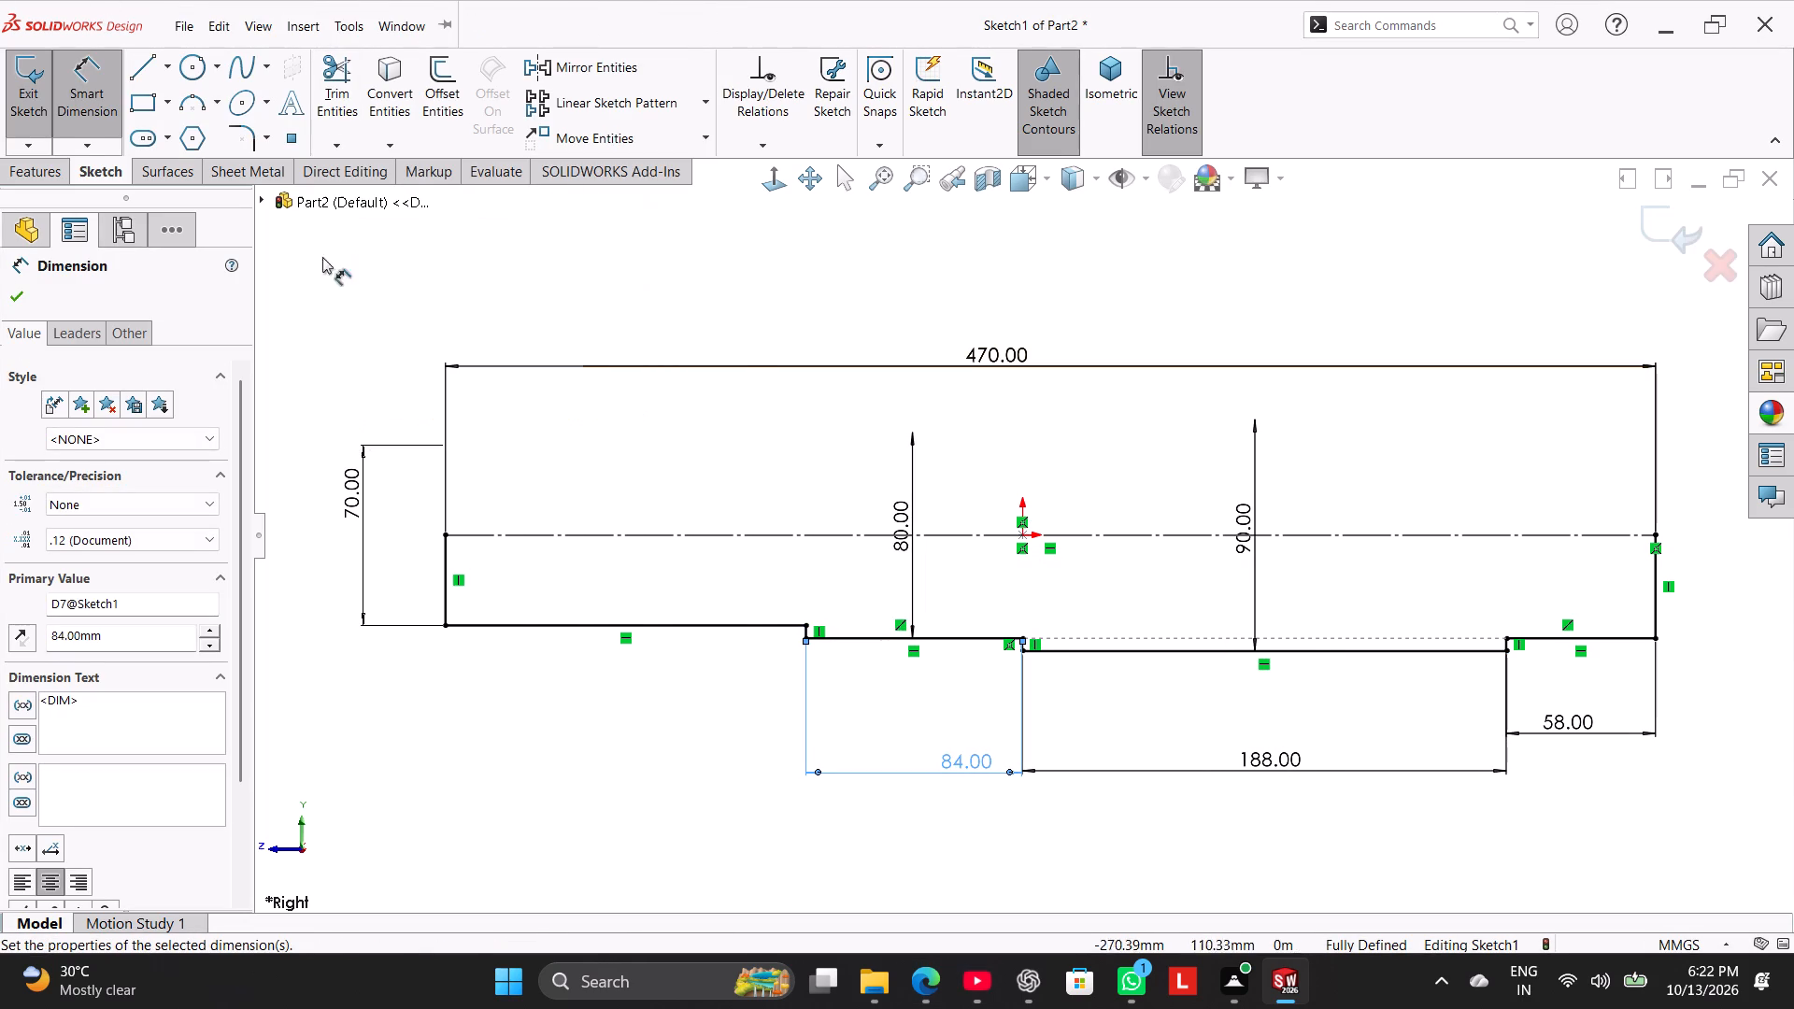
pyautogui.click(641, 718)
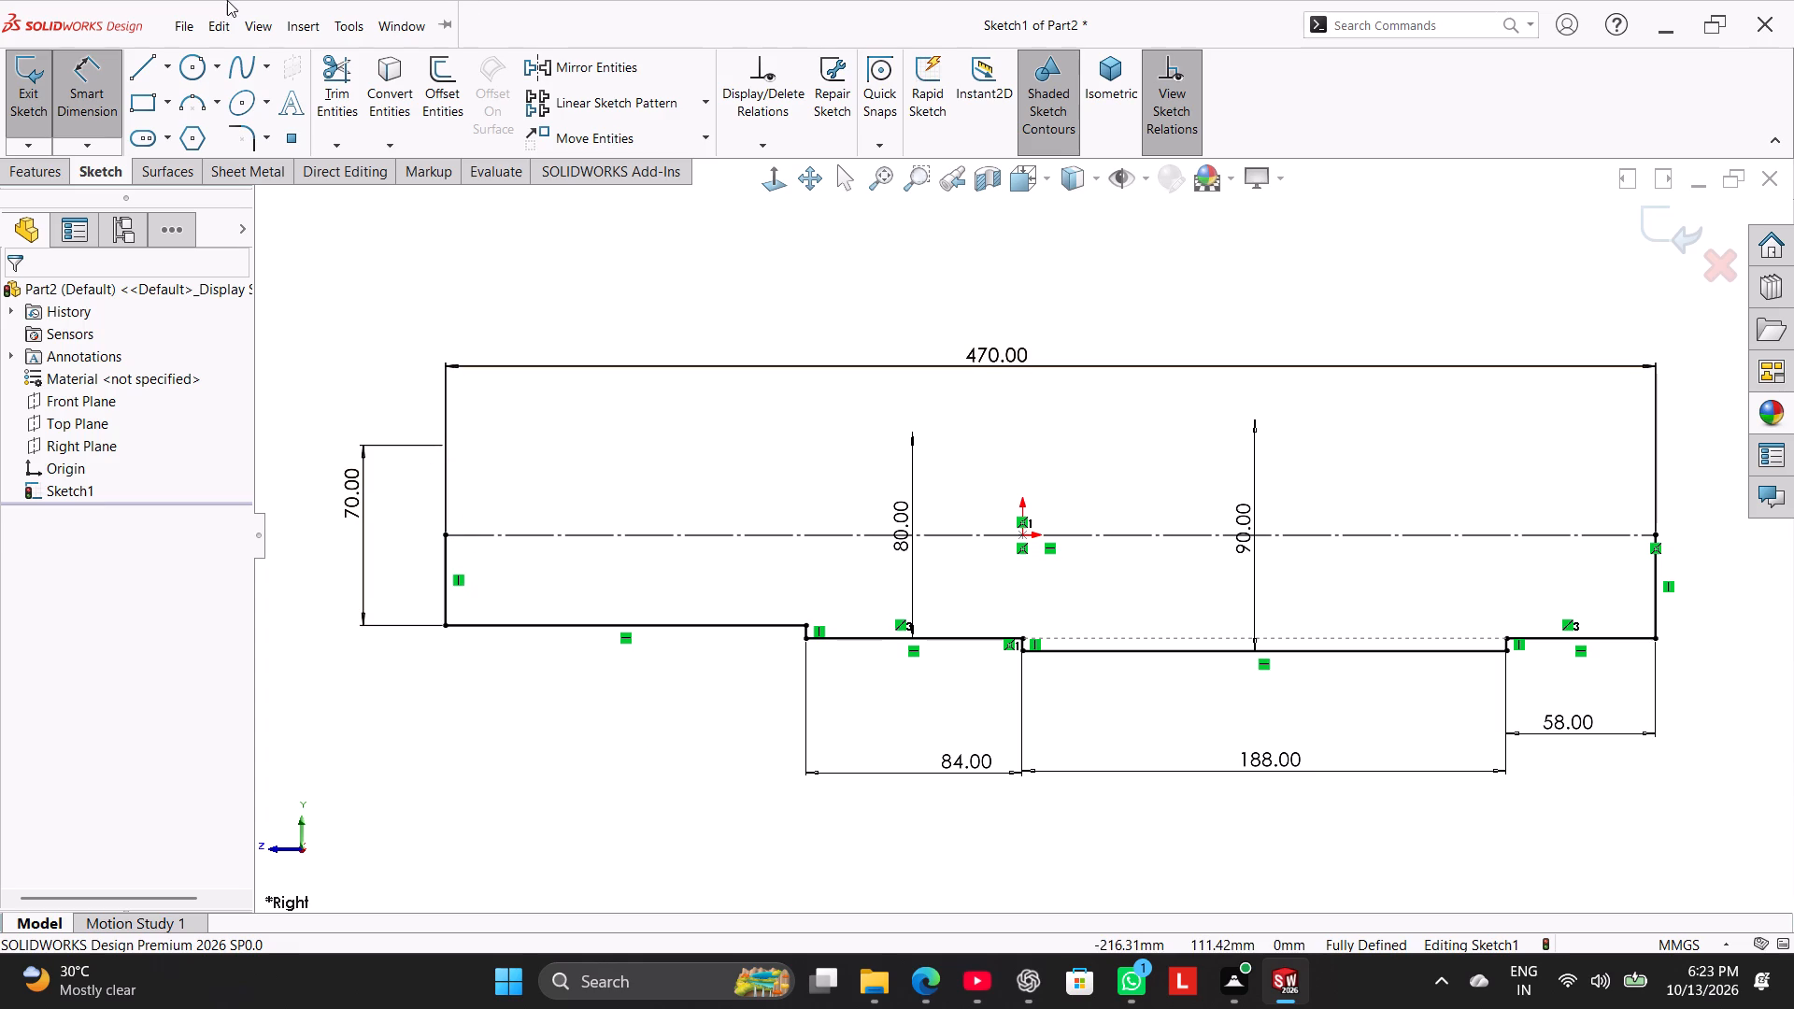
pyautogui.rightClick(762, 245)
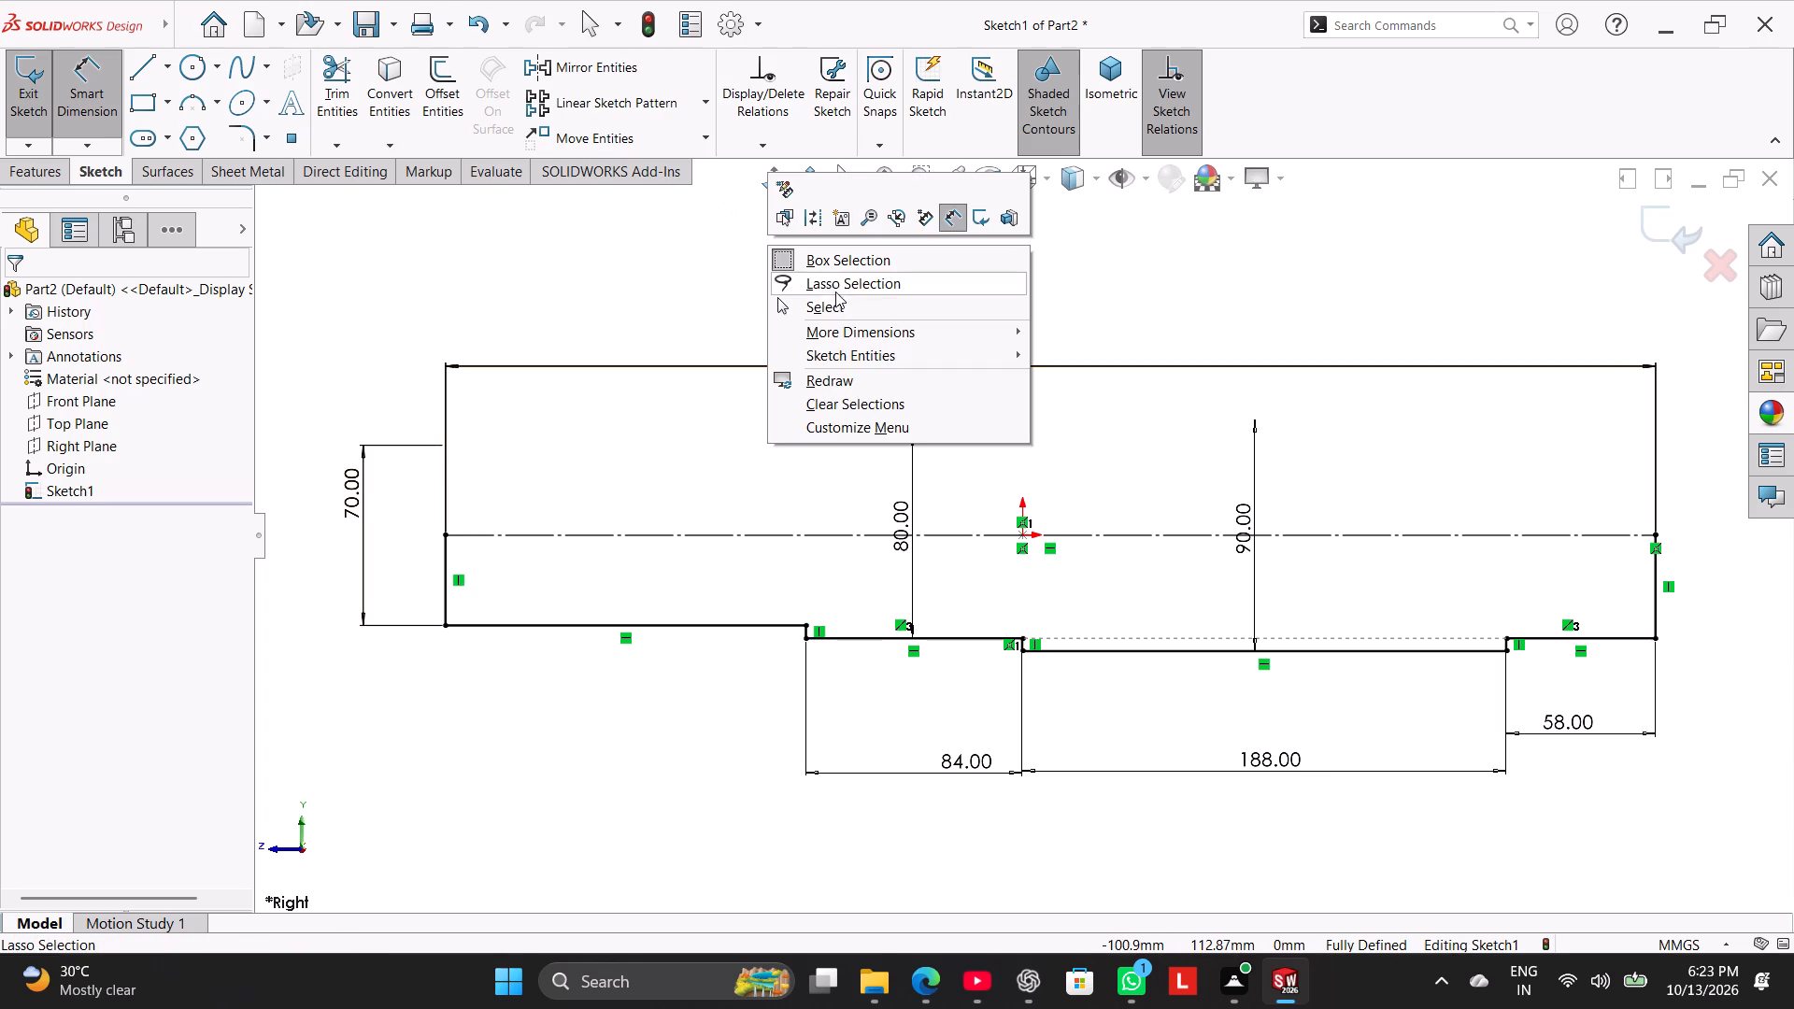
pyautogui.click(847, 304)
# Revolve the half-profile 360 degrees about the centerline, allowing the open sketch to be closed automatically.
pyautogui.moveTo(986, 533); pyautogui.dragTo(1021, 539)
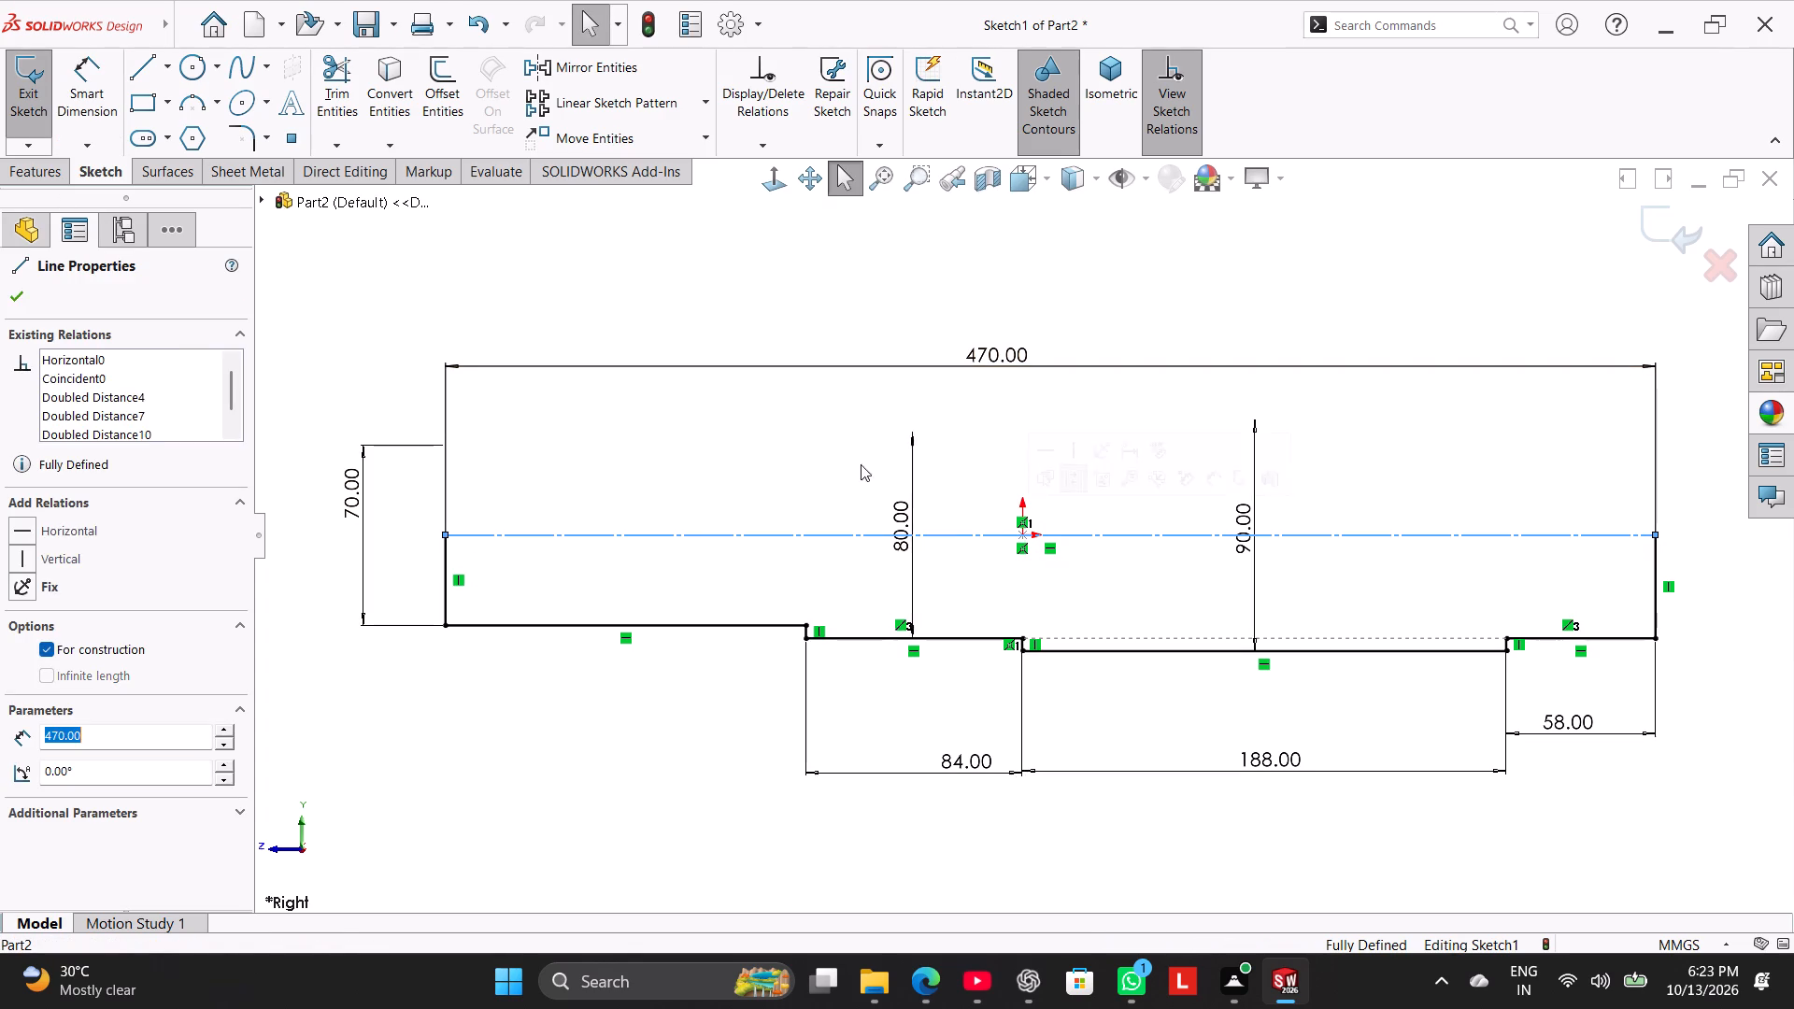
pyautogui.click(672, 274)
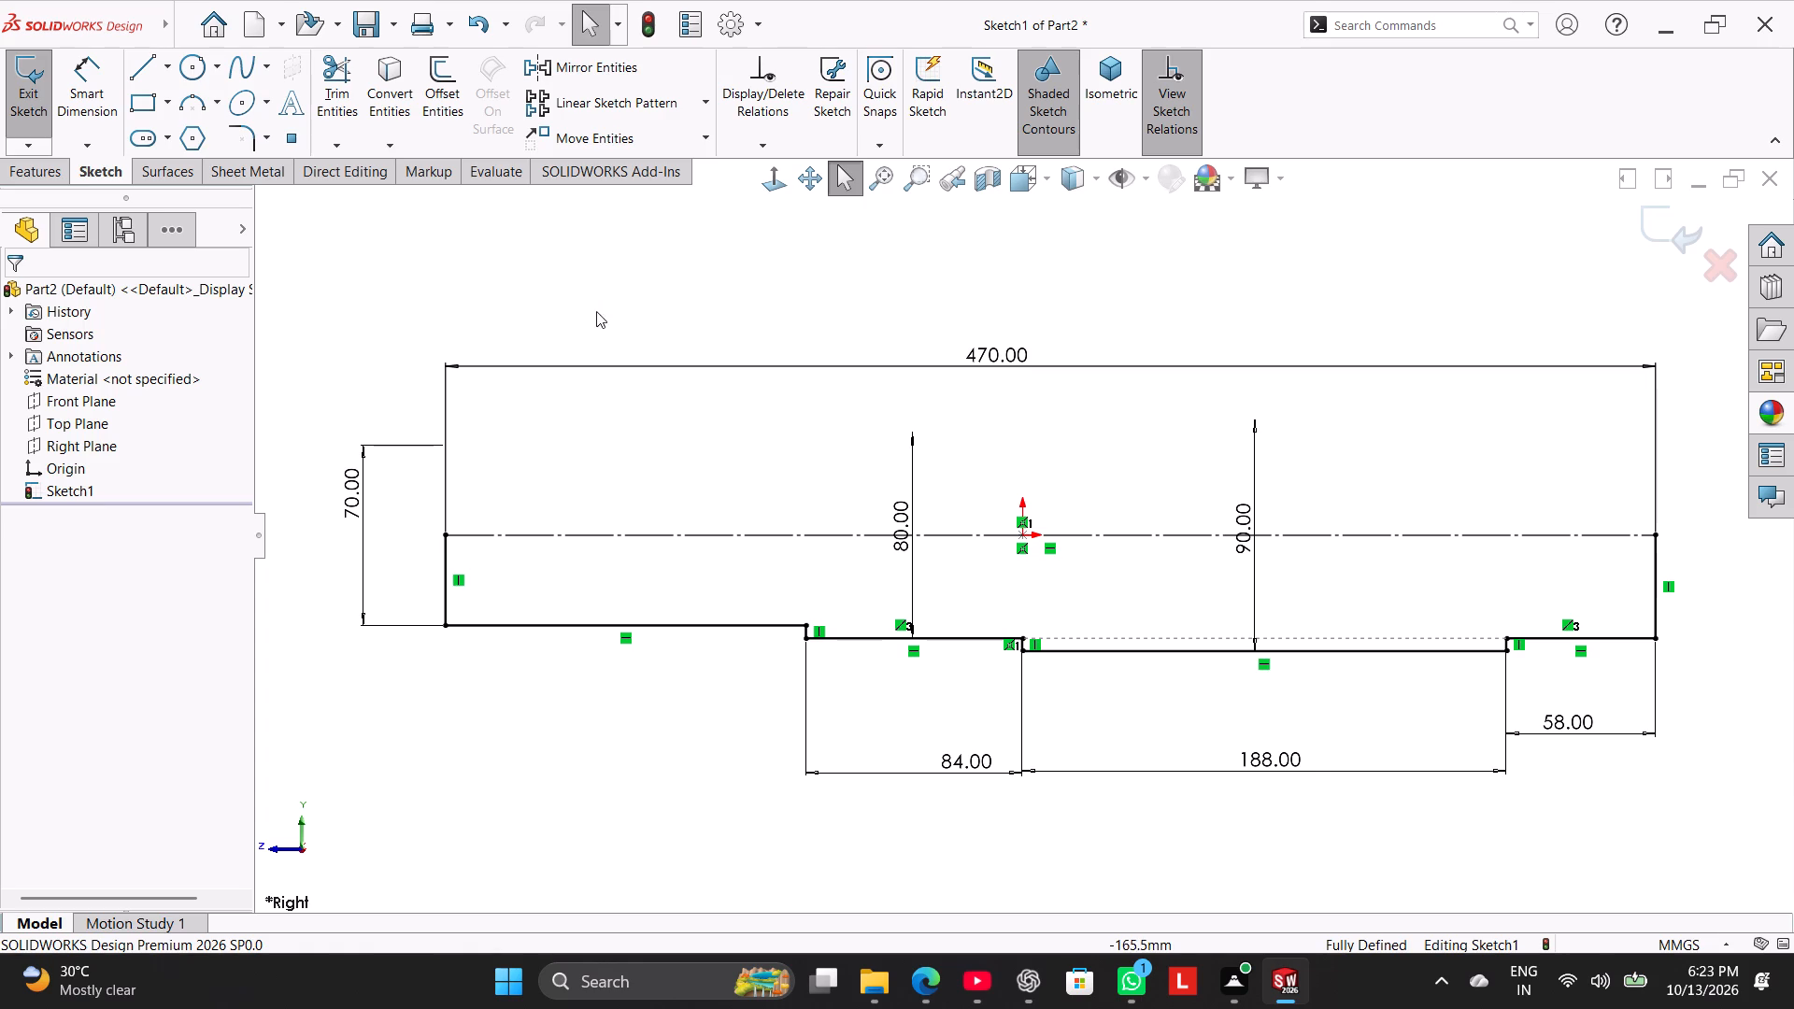
pyautogui.click(32, 175)
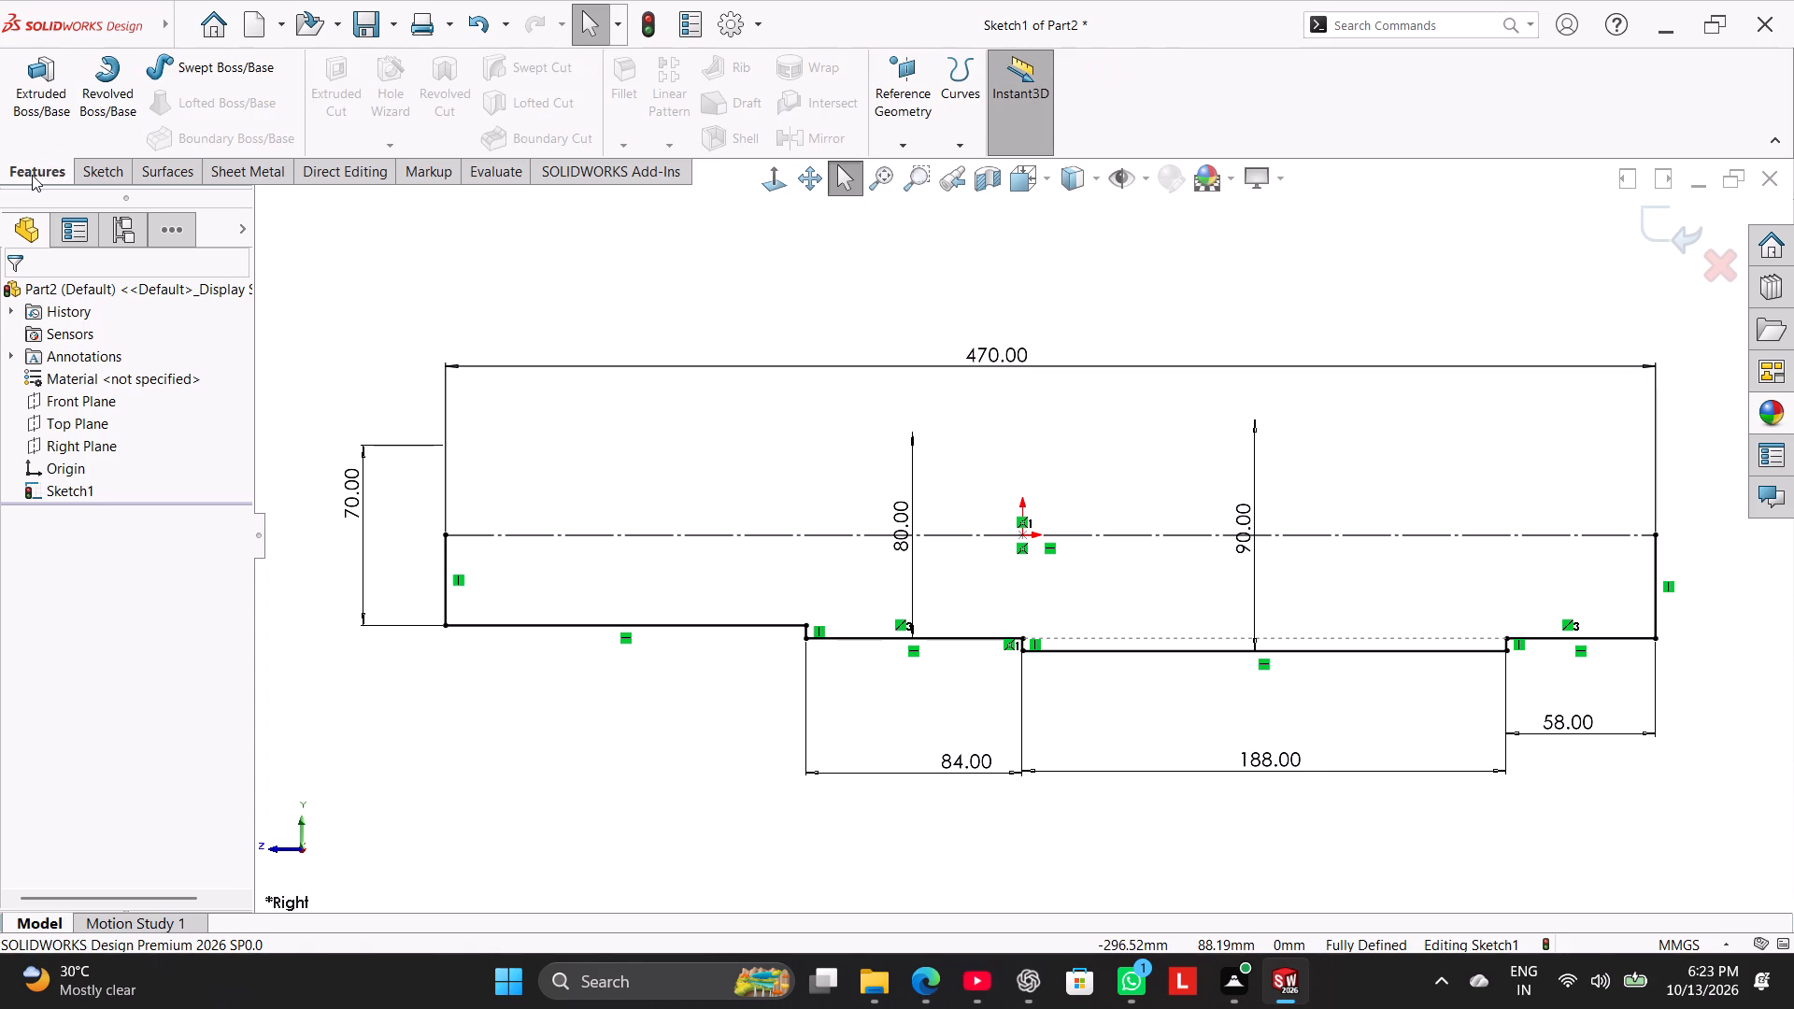
pyautogui.click(87, 88)
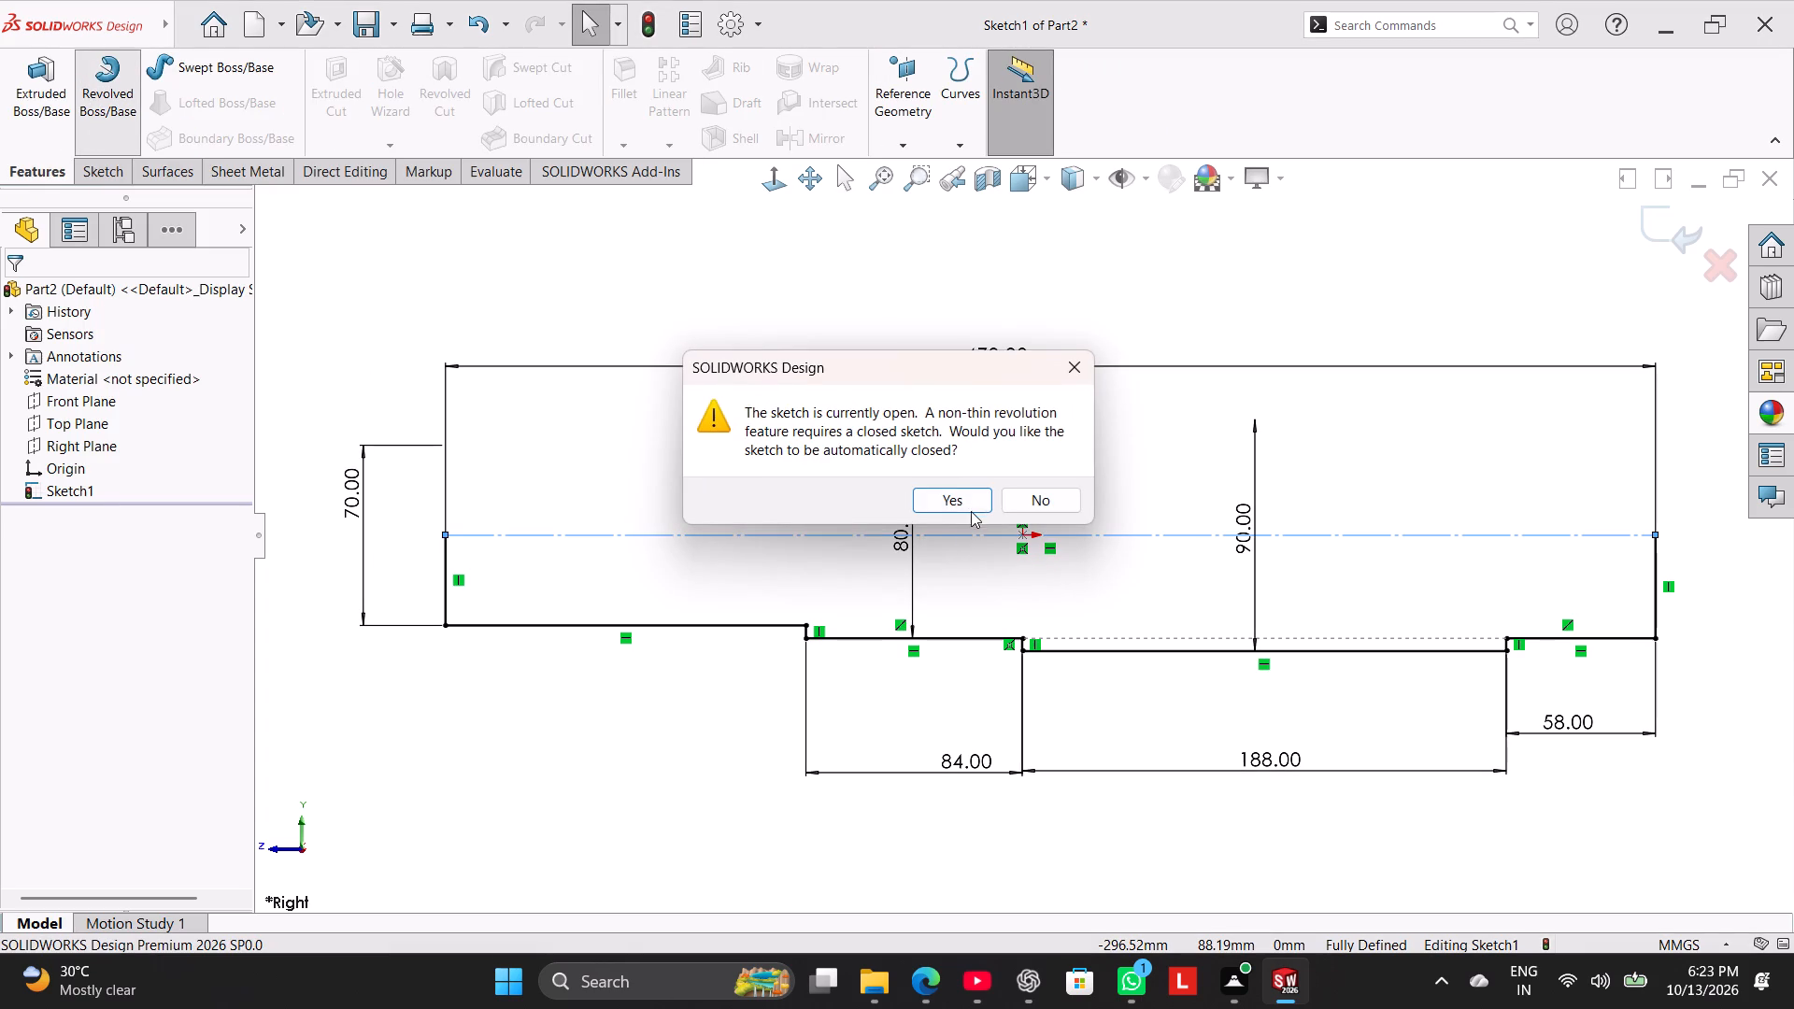
pyautogui.click(971, 508)
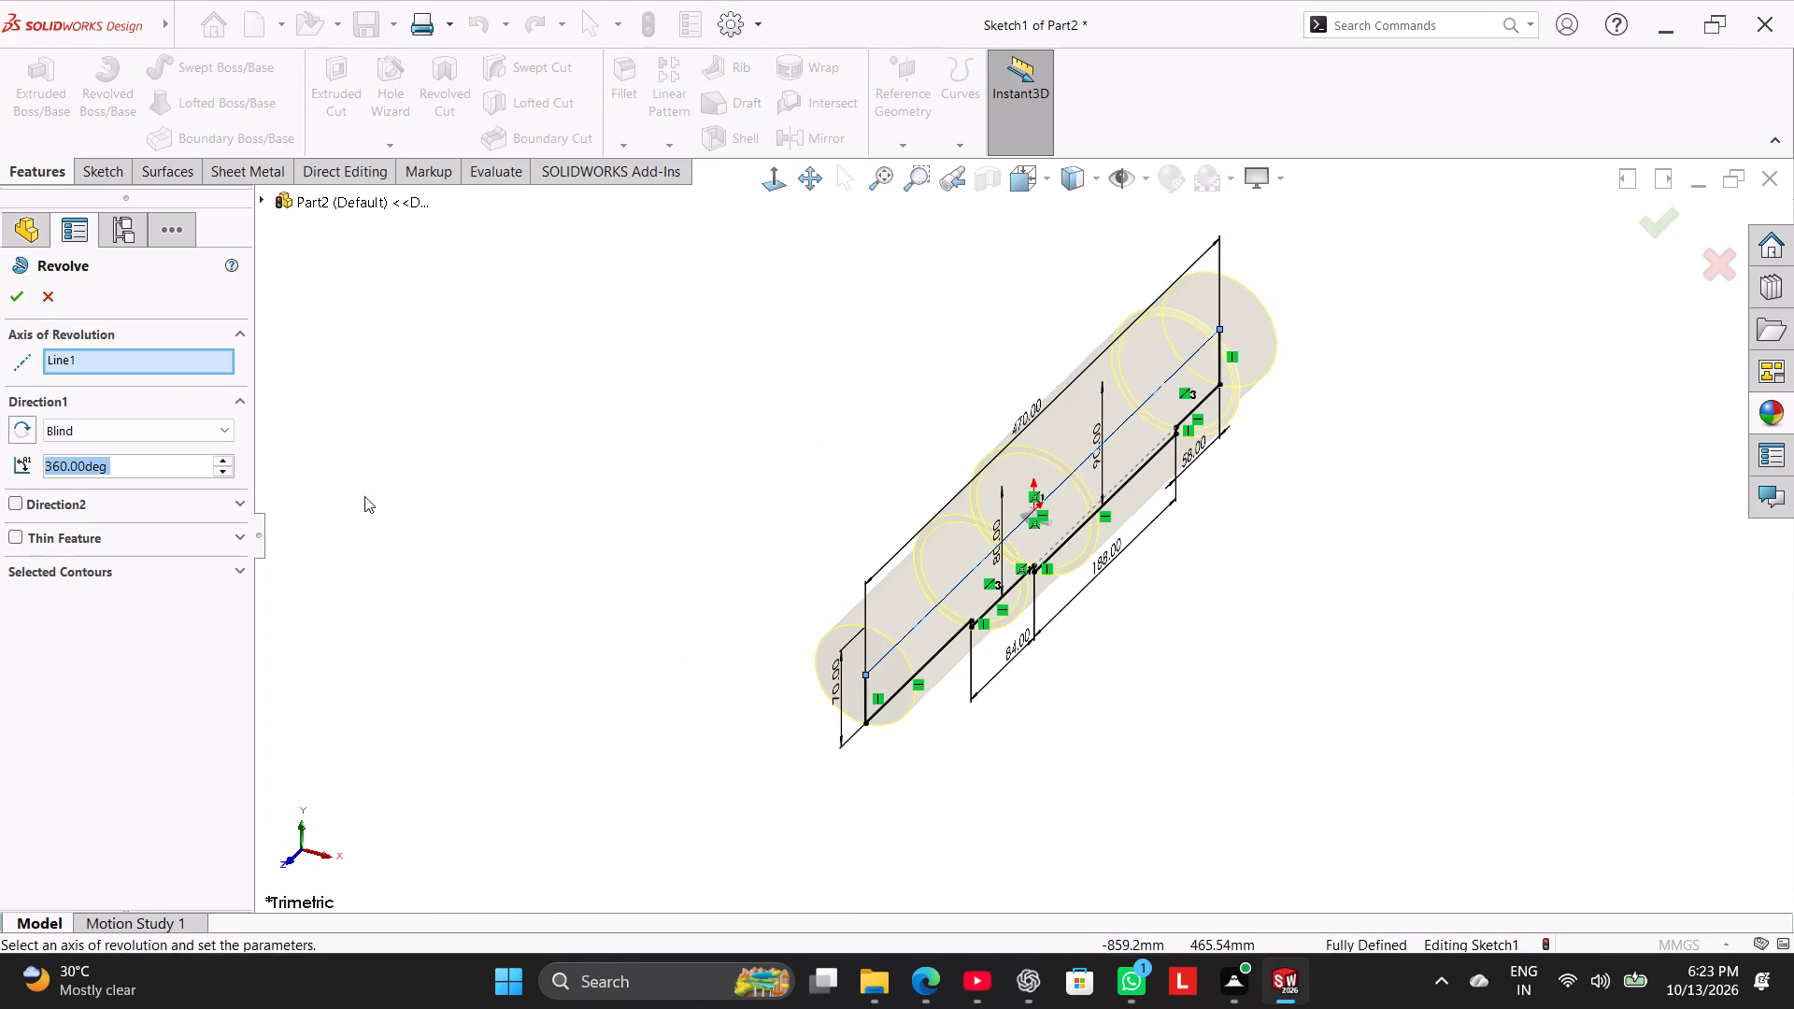
pyautogui.click(13, 296)
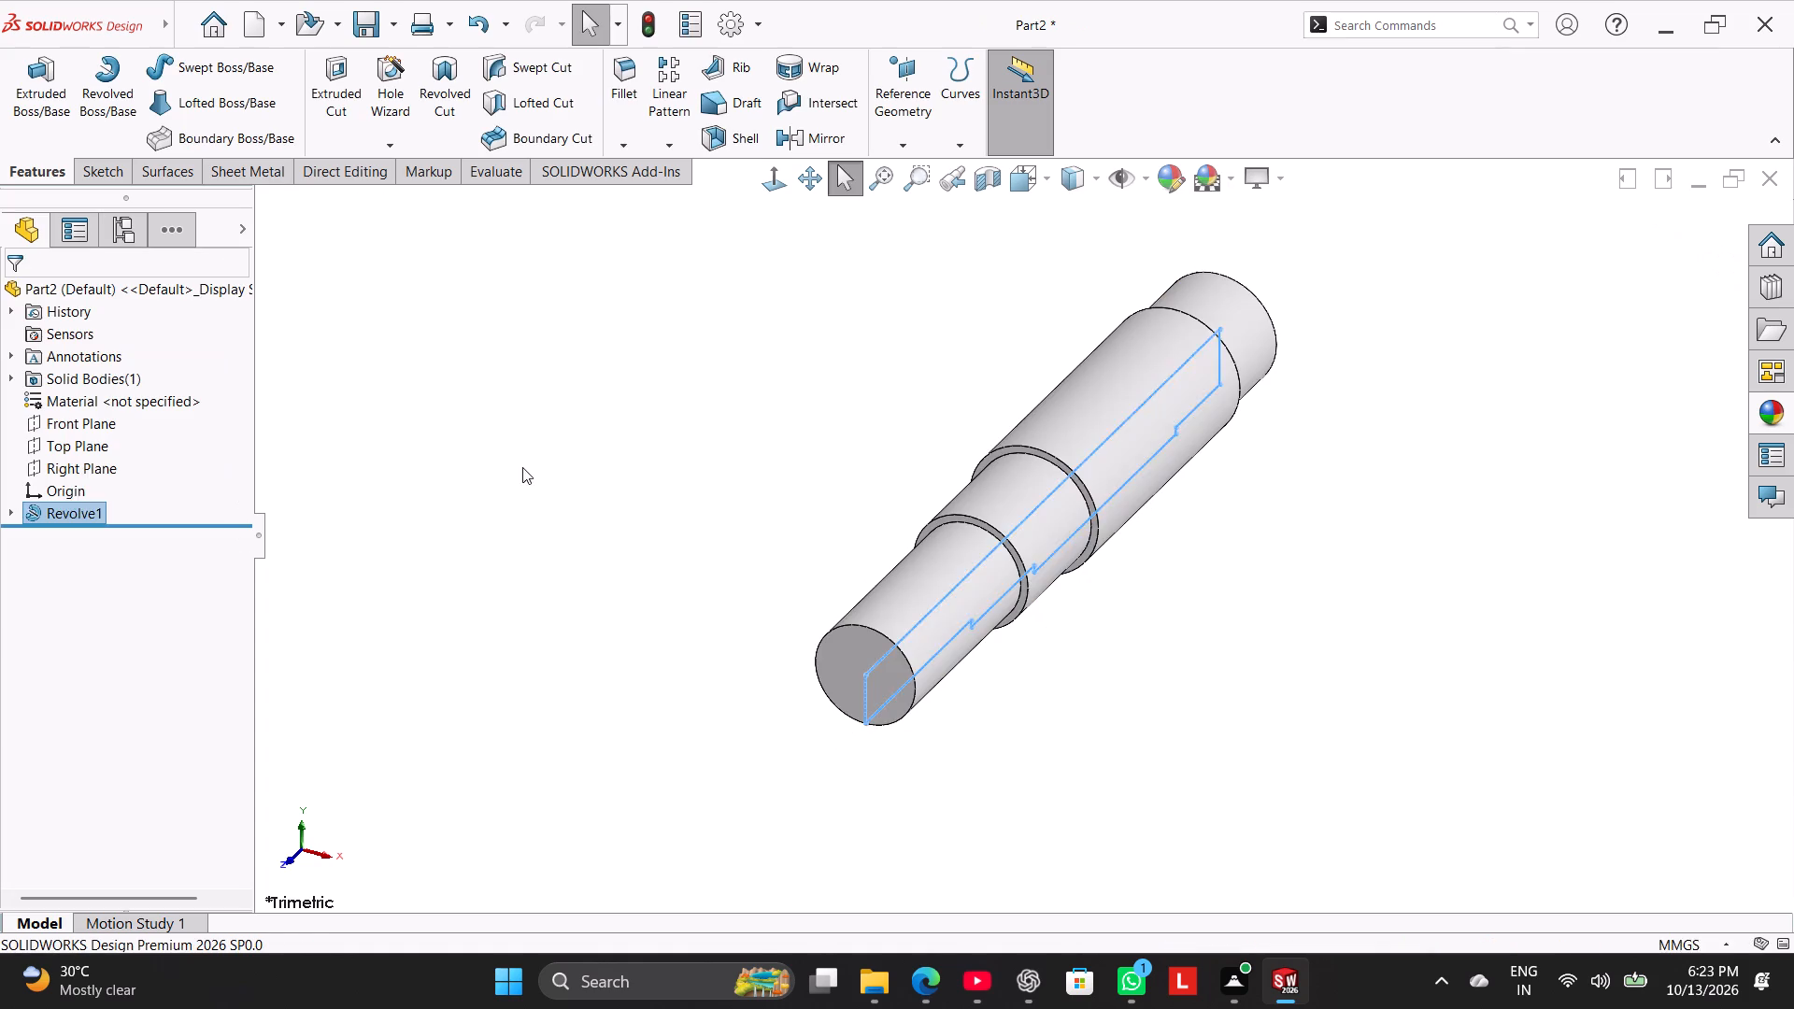
pyautogui.click(523, 467)
# Show the shaft in isometric view and give the part the dark cyan color from the standard swatches.
pyautogui.moveTo(520, 572); pyautogui.dragTo(1348, 222, button='right')
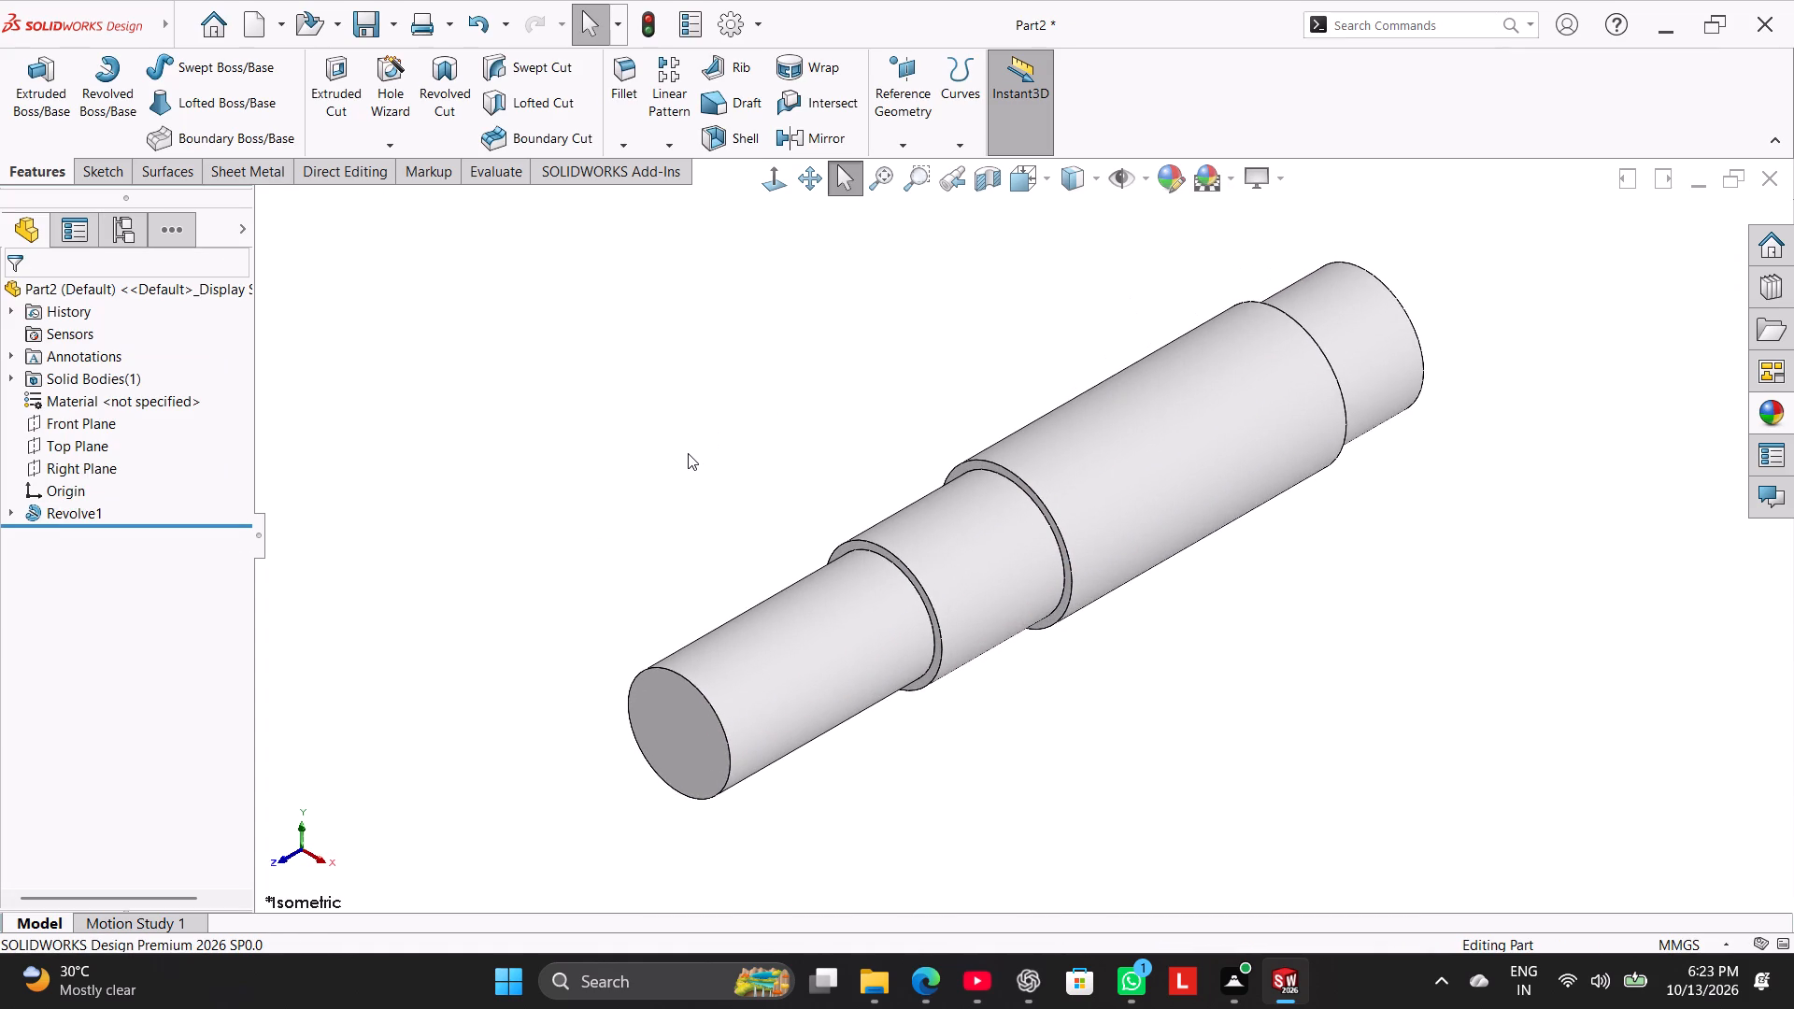
pyautogui.click(1171, 179)
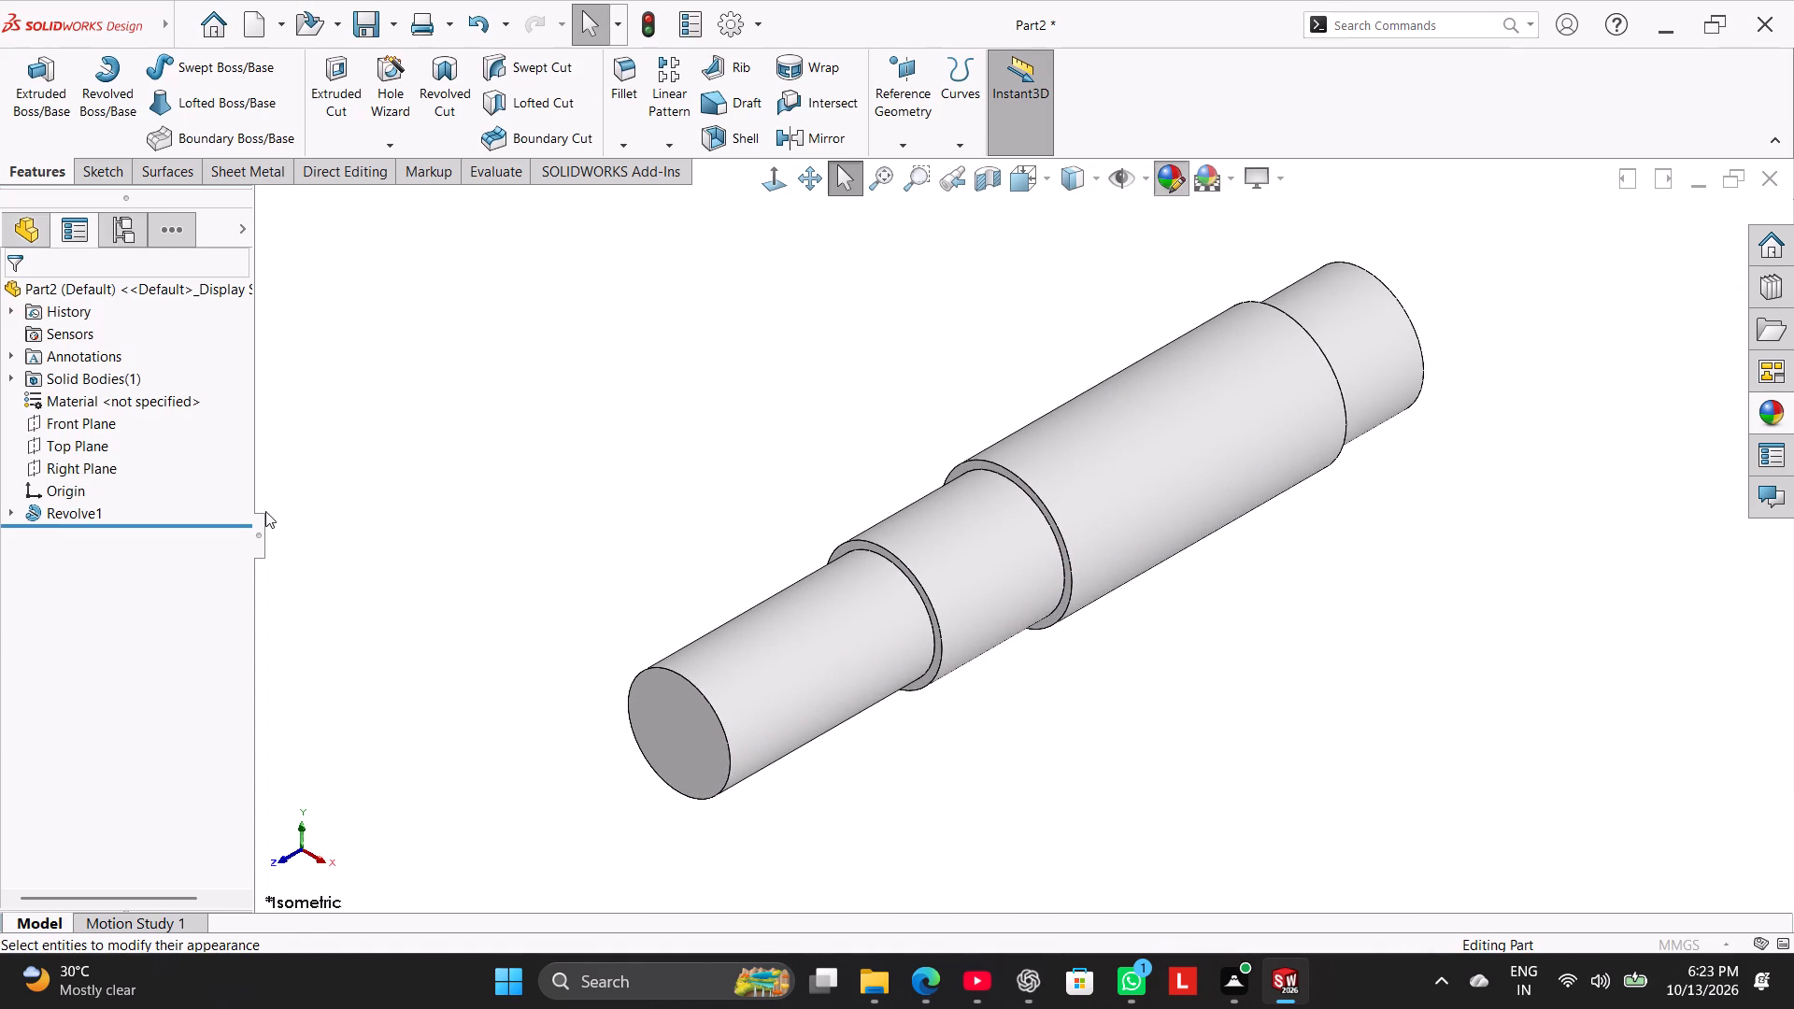
pyautogui.moveTo(243, 503); pyautogui.dragTo(246, 615)
pyautogui.click(155, 716)
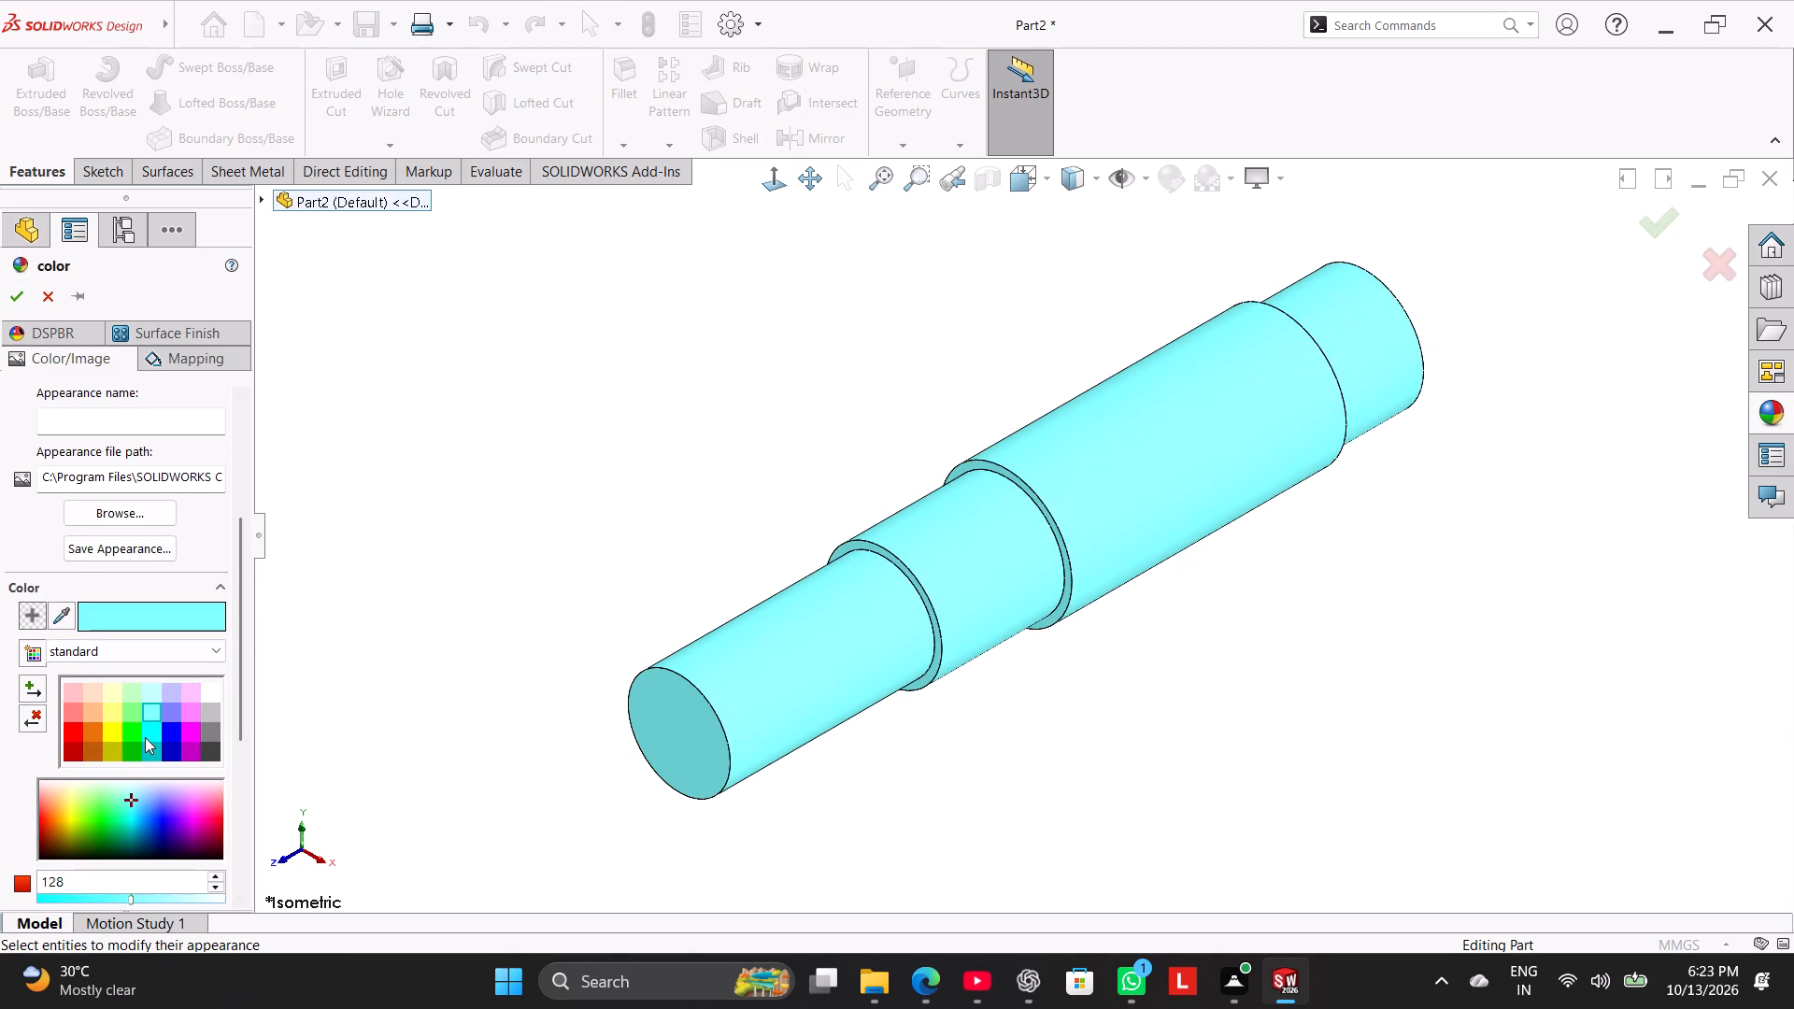
pyautogui.doubleClick(149, 734)
pyautogui.click(149, 744)
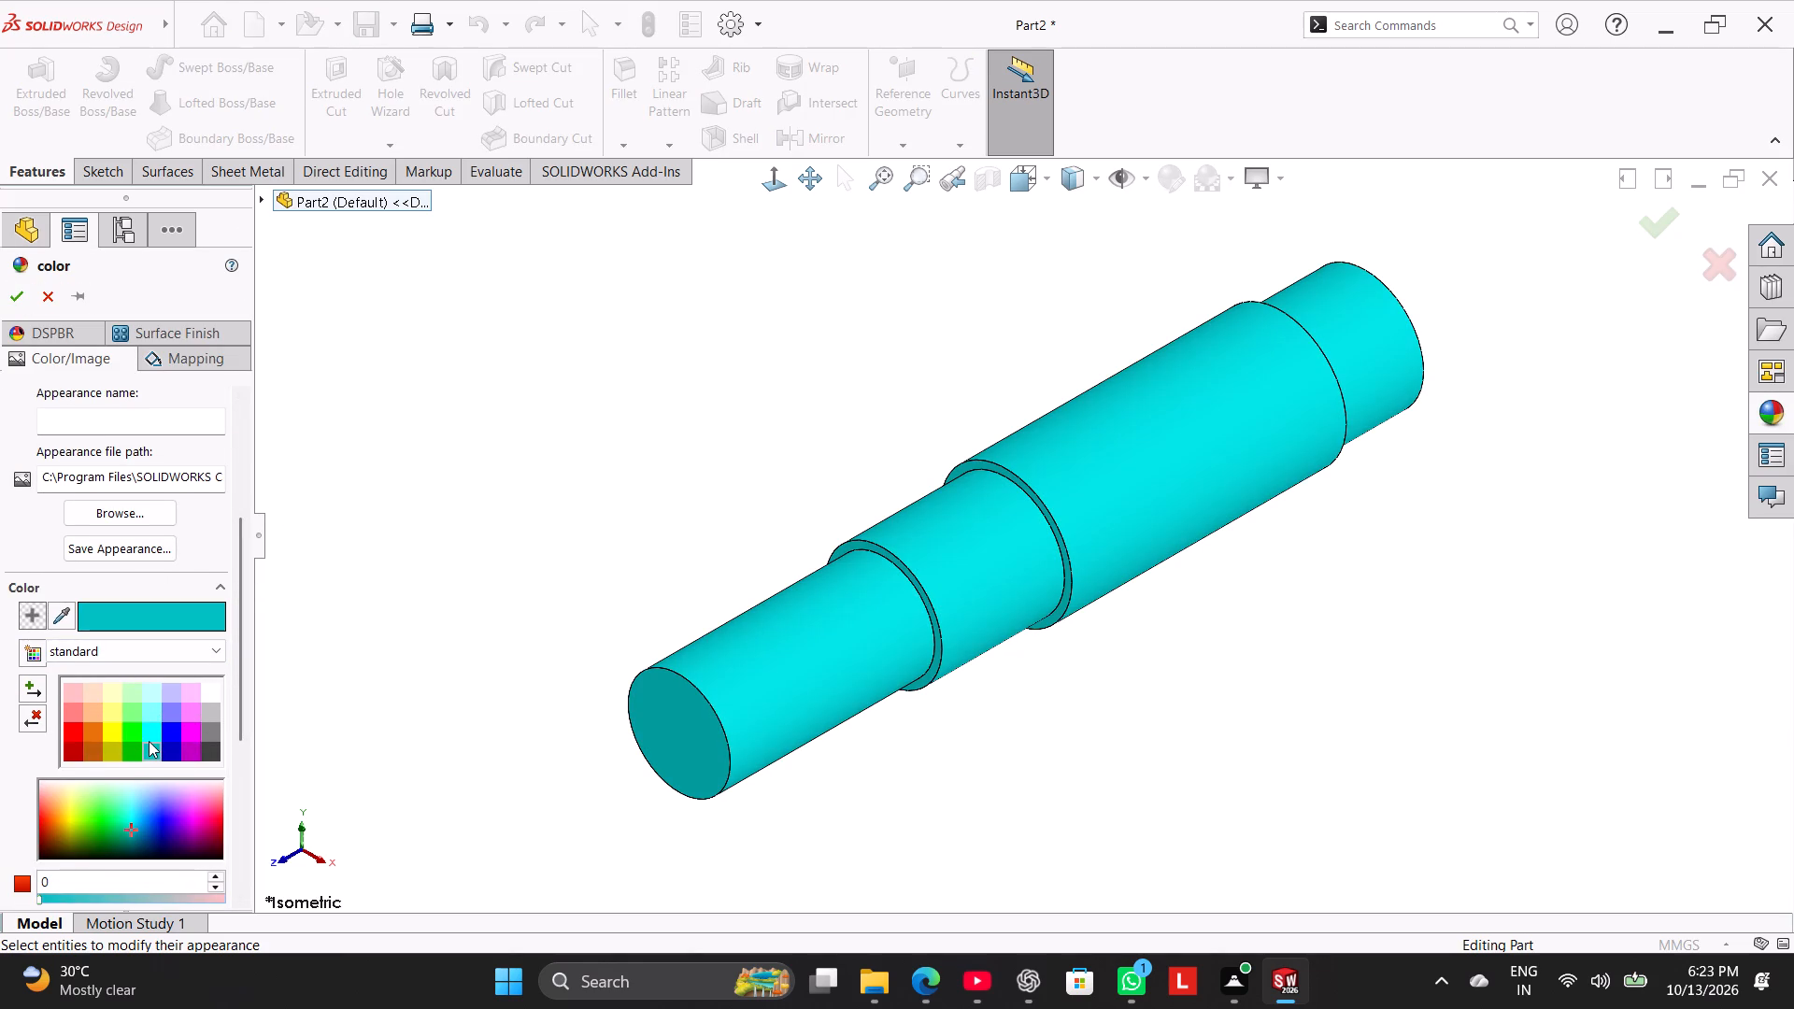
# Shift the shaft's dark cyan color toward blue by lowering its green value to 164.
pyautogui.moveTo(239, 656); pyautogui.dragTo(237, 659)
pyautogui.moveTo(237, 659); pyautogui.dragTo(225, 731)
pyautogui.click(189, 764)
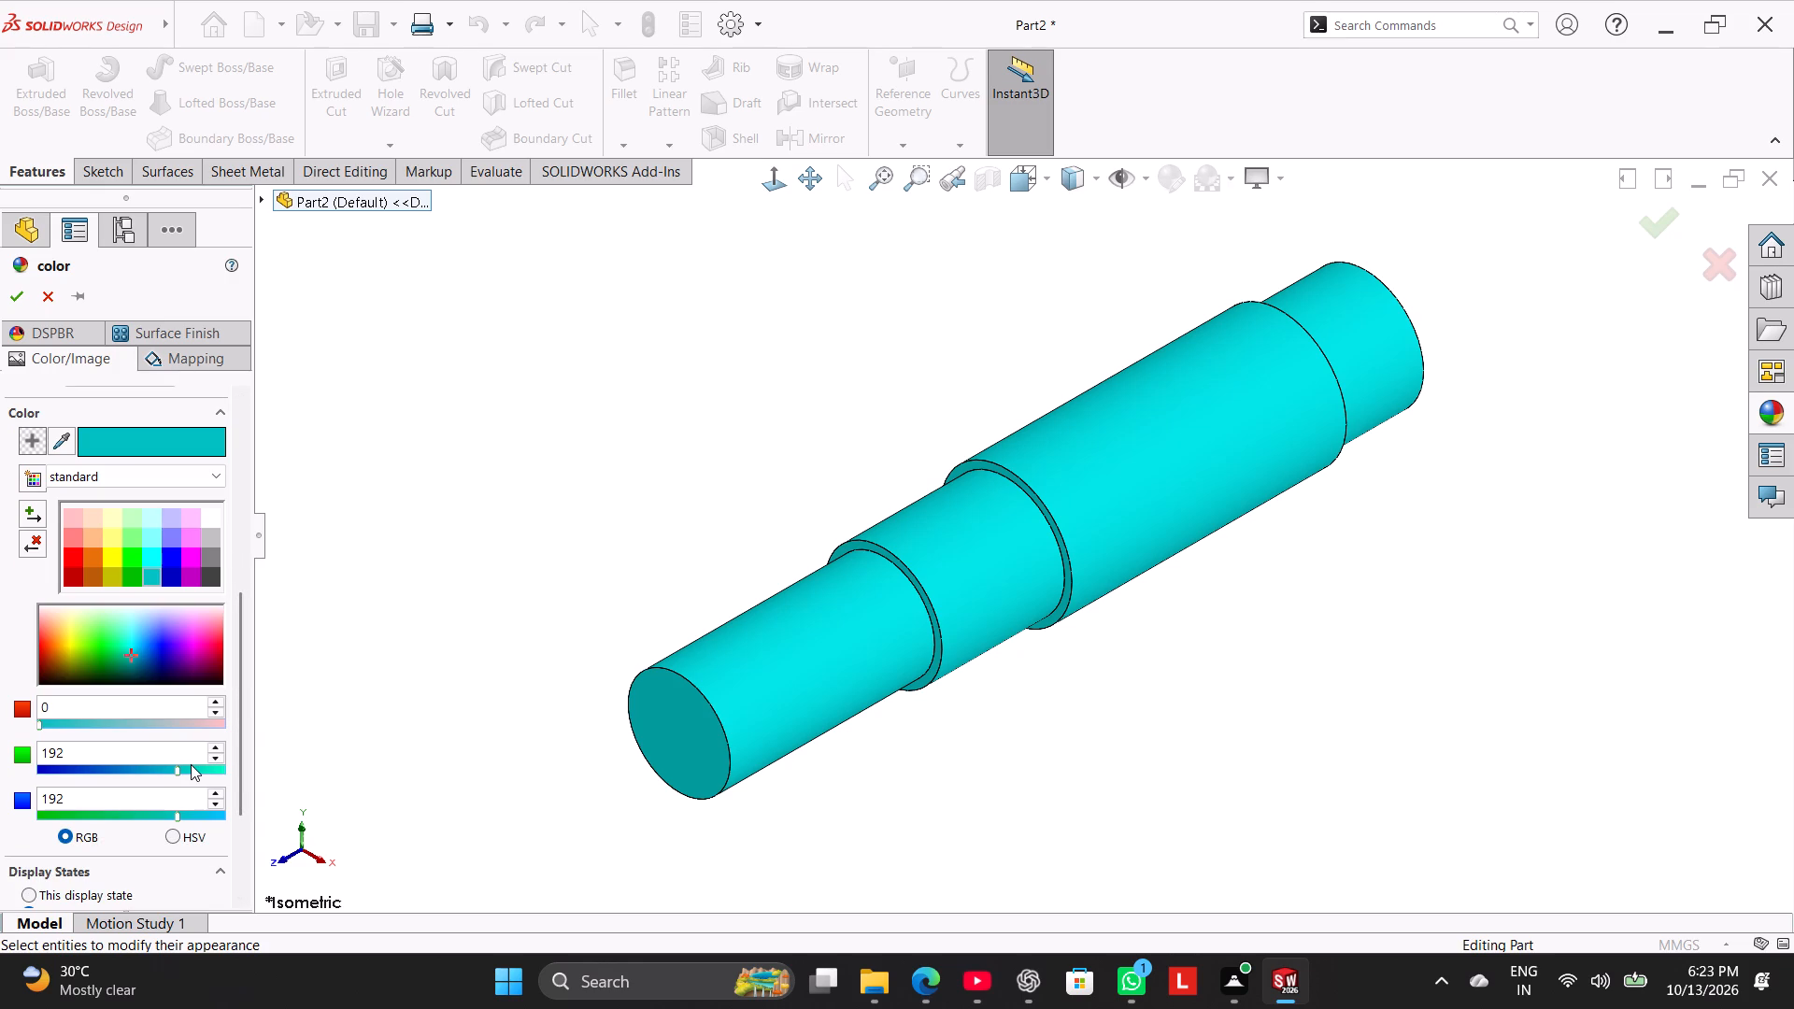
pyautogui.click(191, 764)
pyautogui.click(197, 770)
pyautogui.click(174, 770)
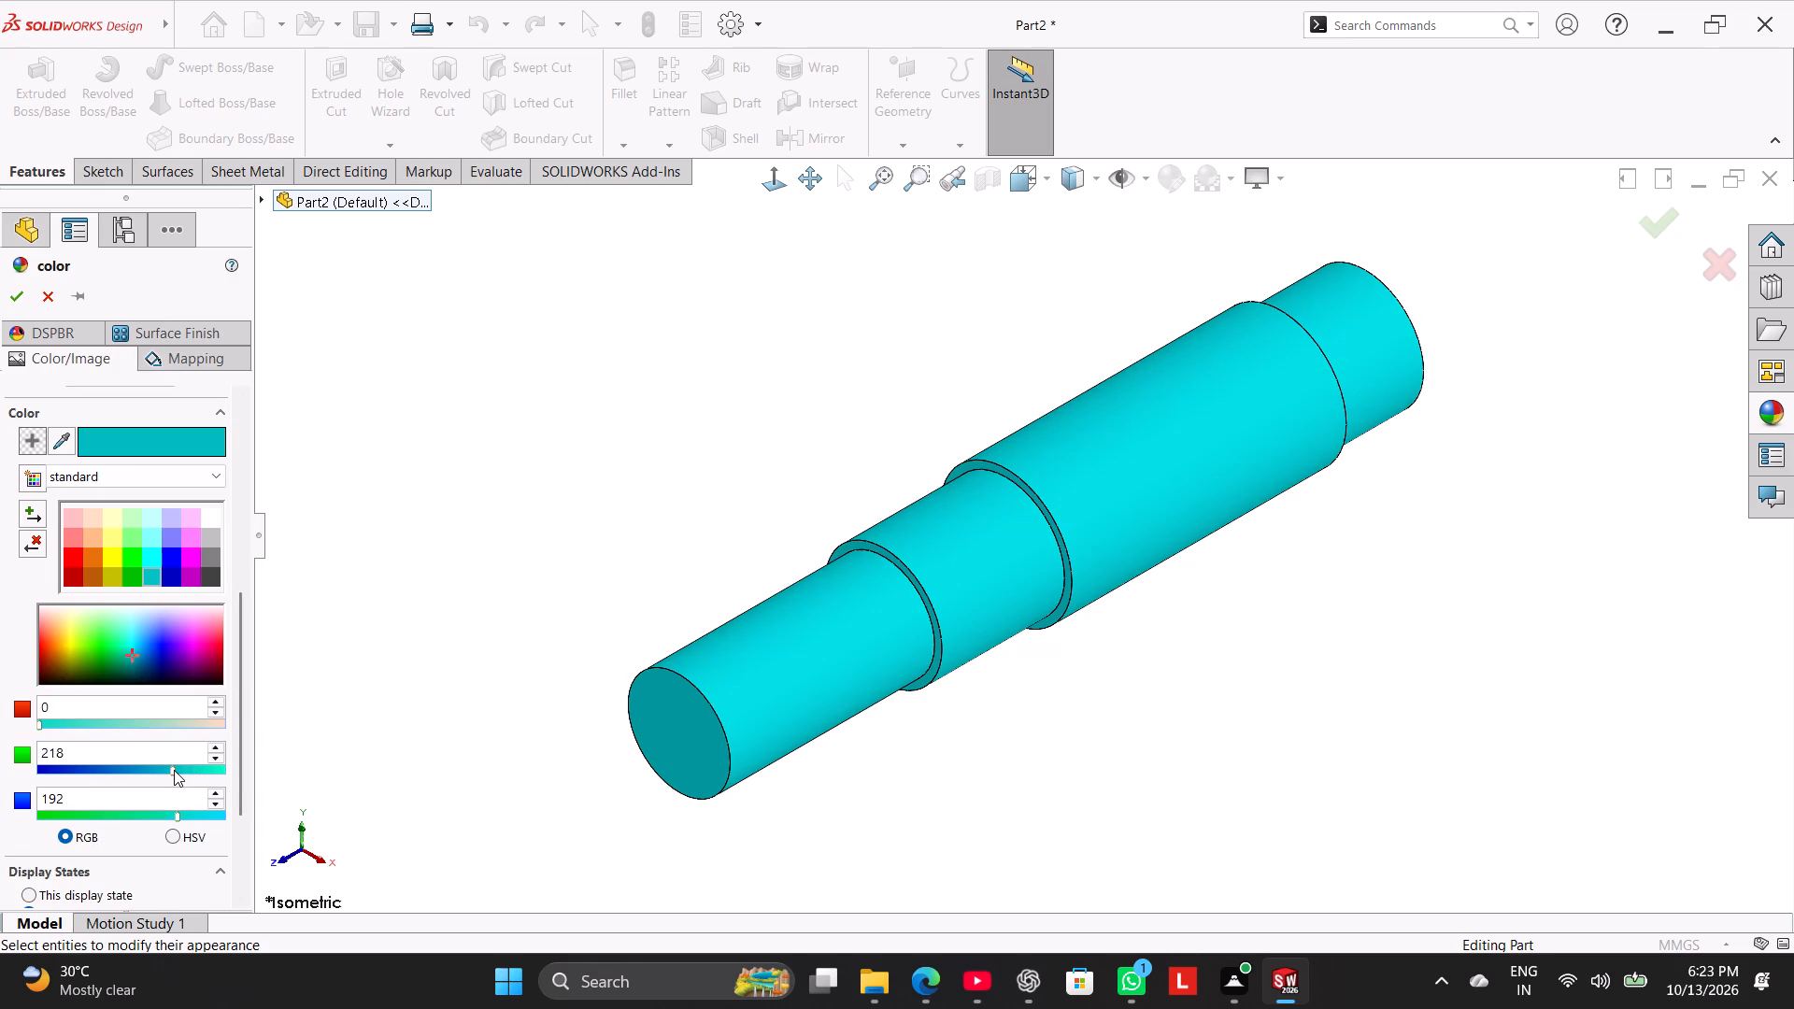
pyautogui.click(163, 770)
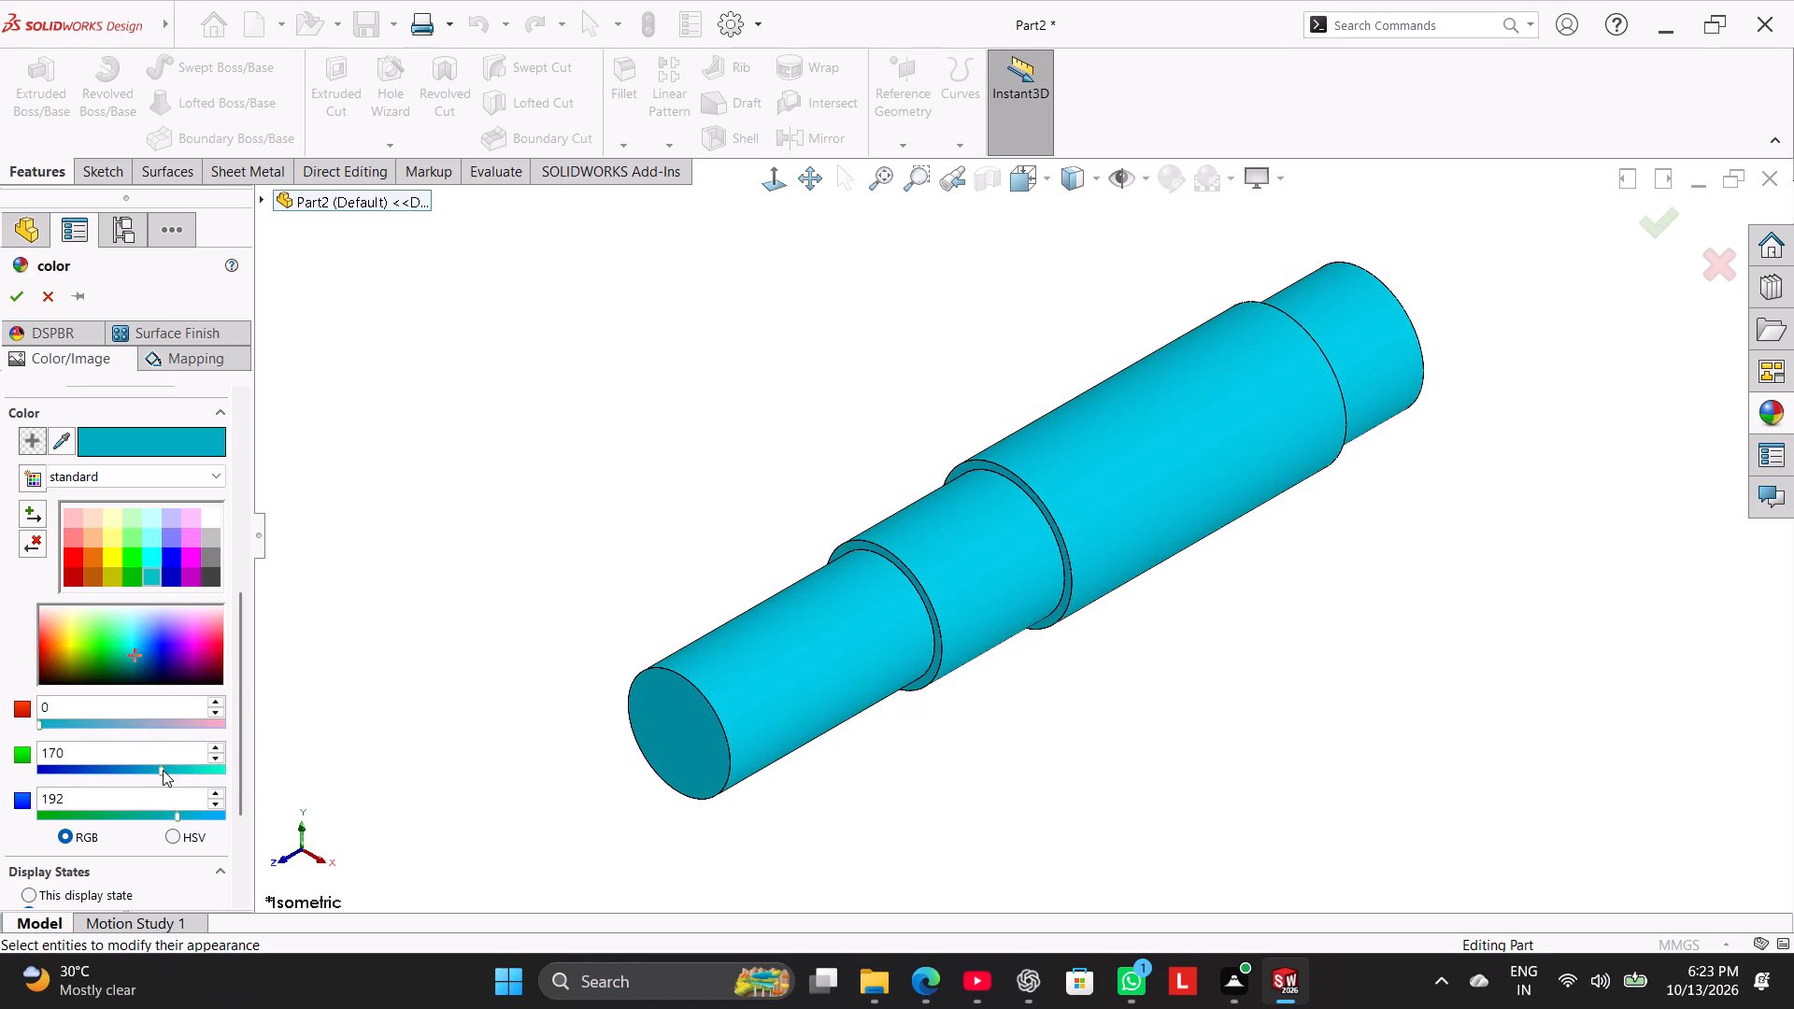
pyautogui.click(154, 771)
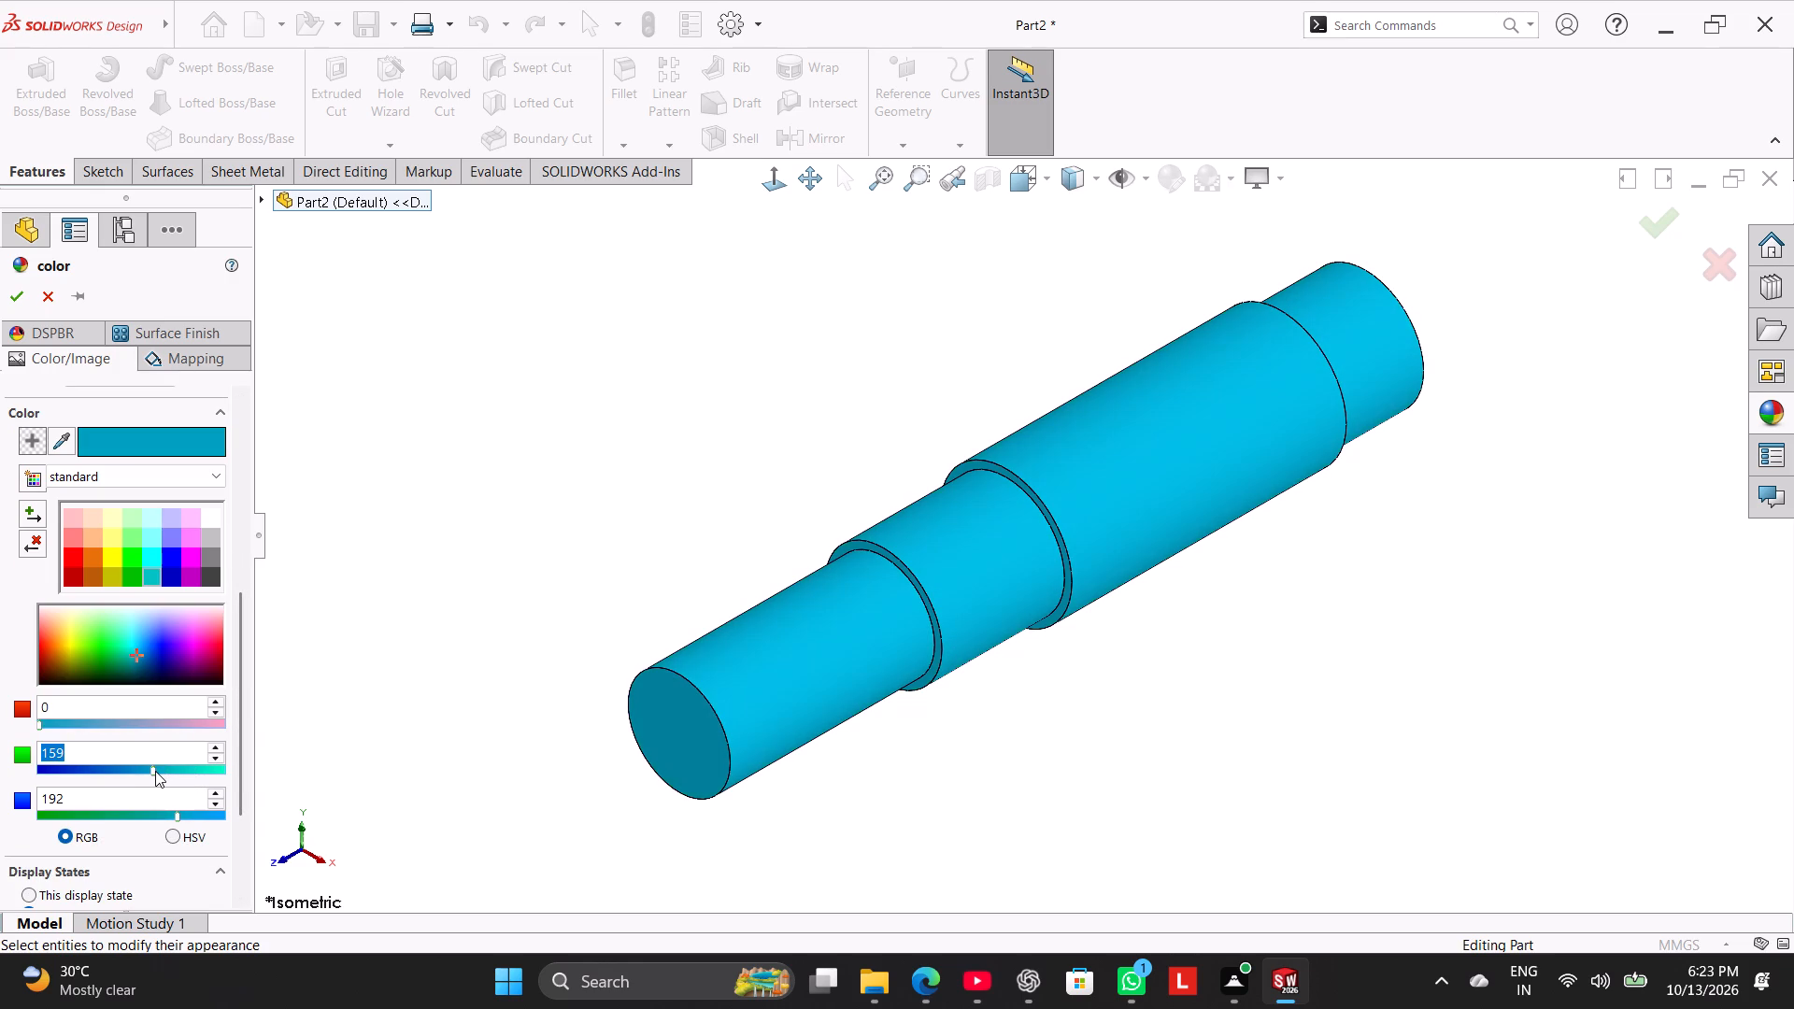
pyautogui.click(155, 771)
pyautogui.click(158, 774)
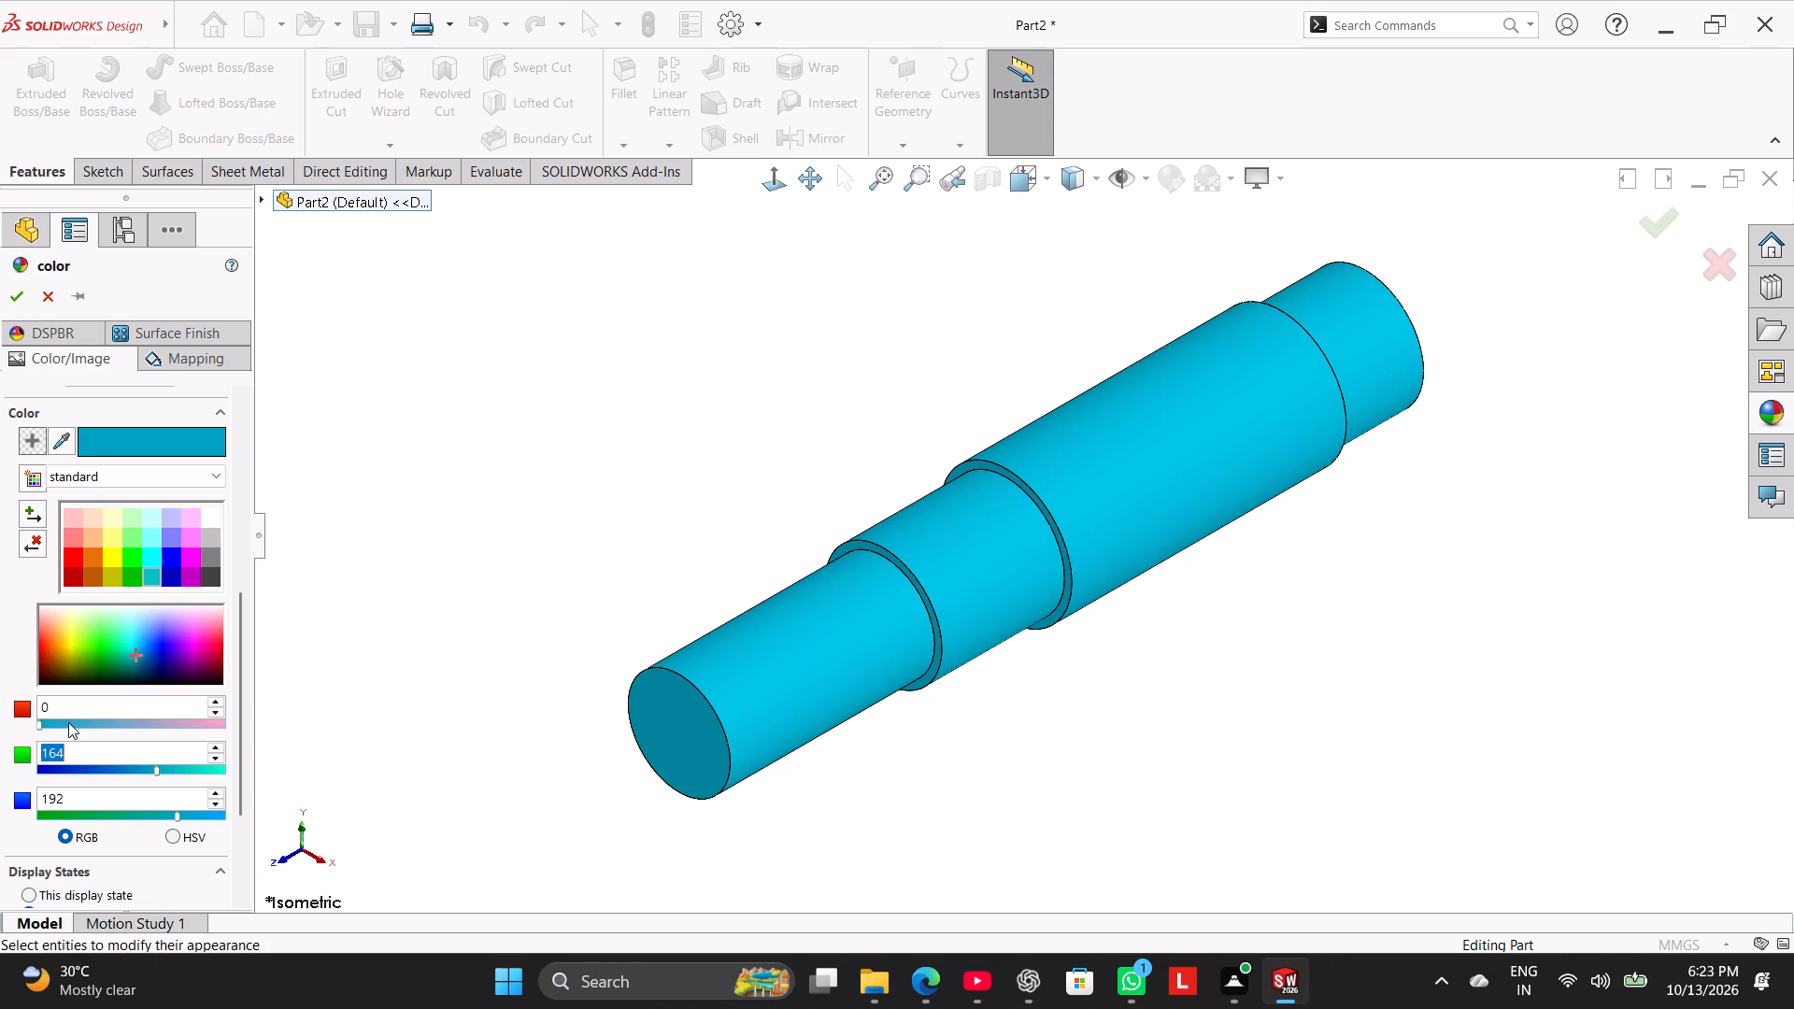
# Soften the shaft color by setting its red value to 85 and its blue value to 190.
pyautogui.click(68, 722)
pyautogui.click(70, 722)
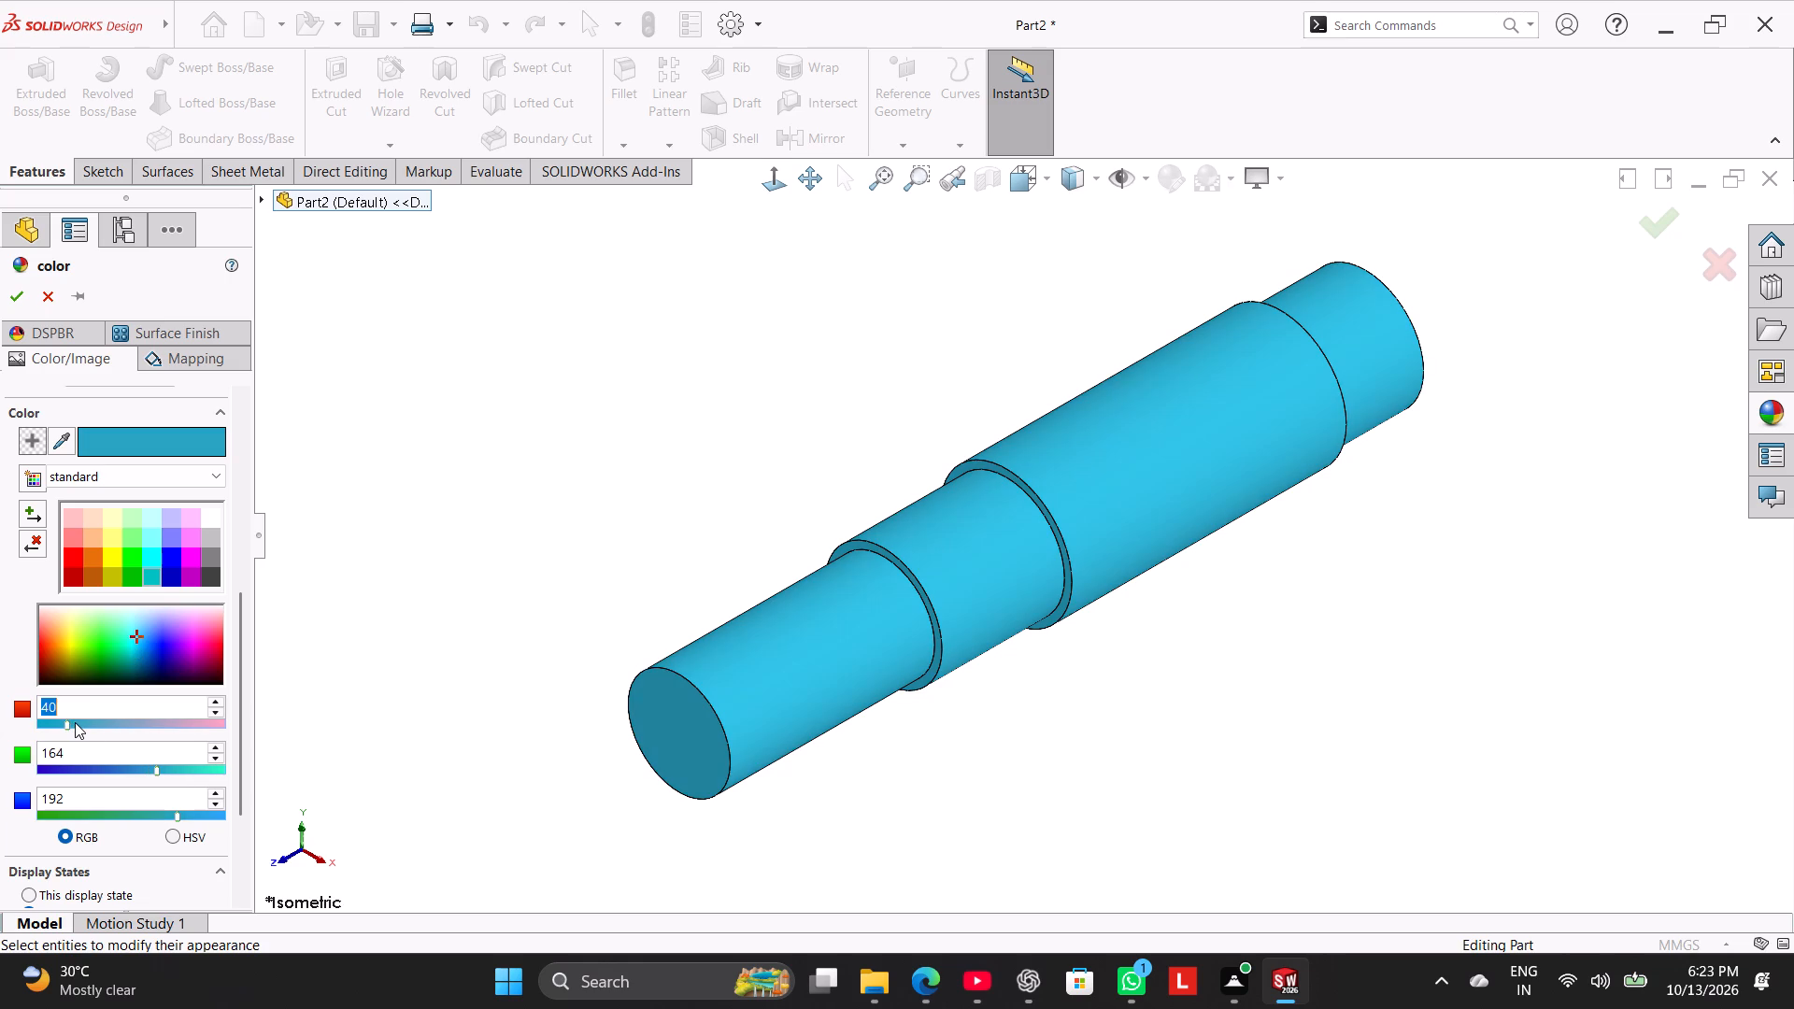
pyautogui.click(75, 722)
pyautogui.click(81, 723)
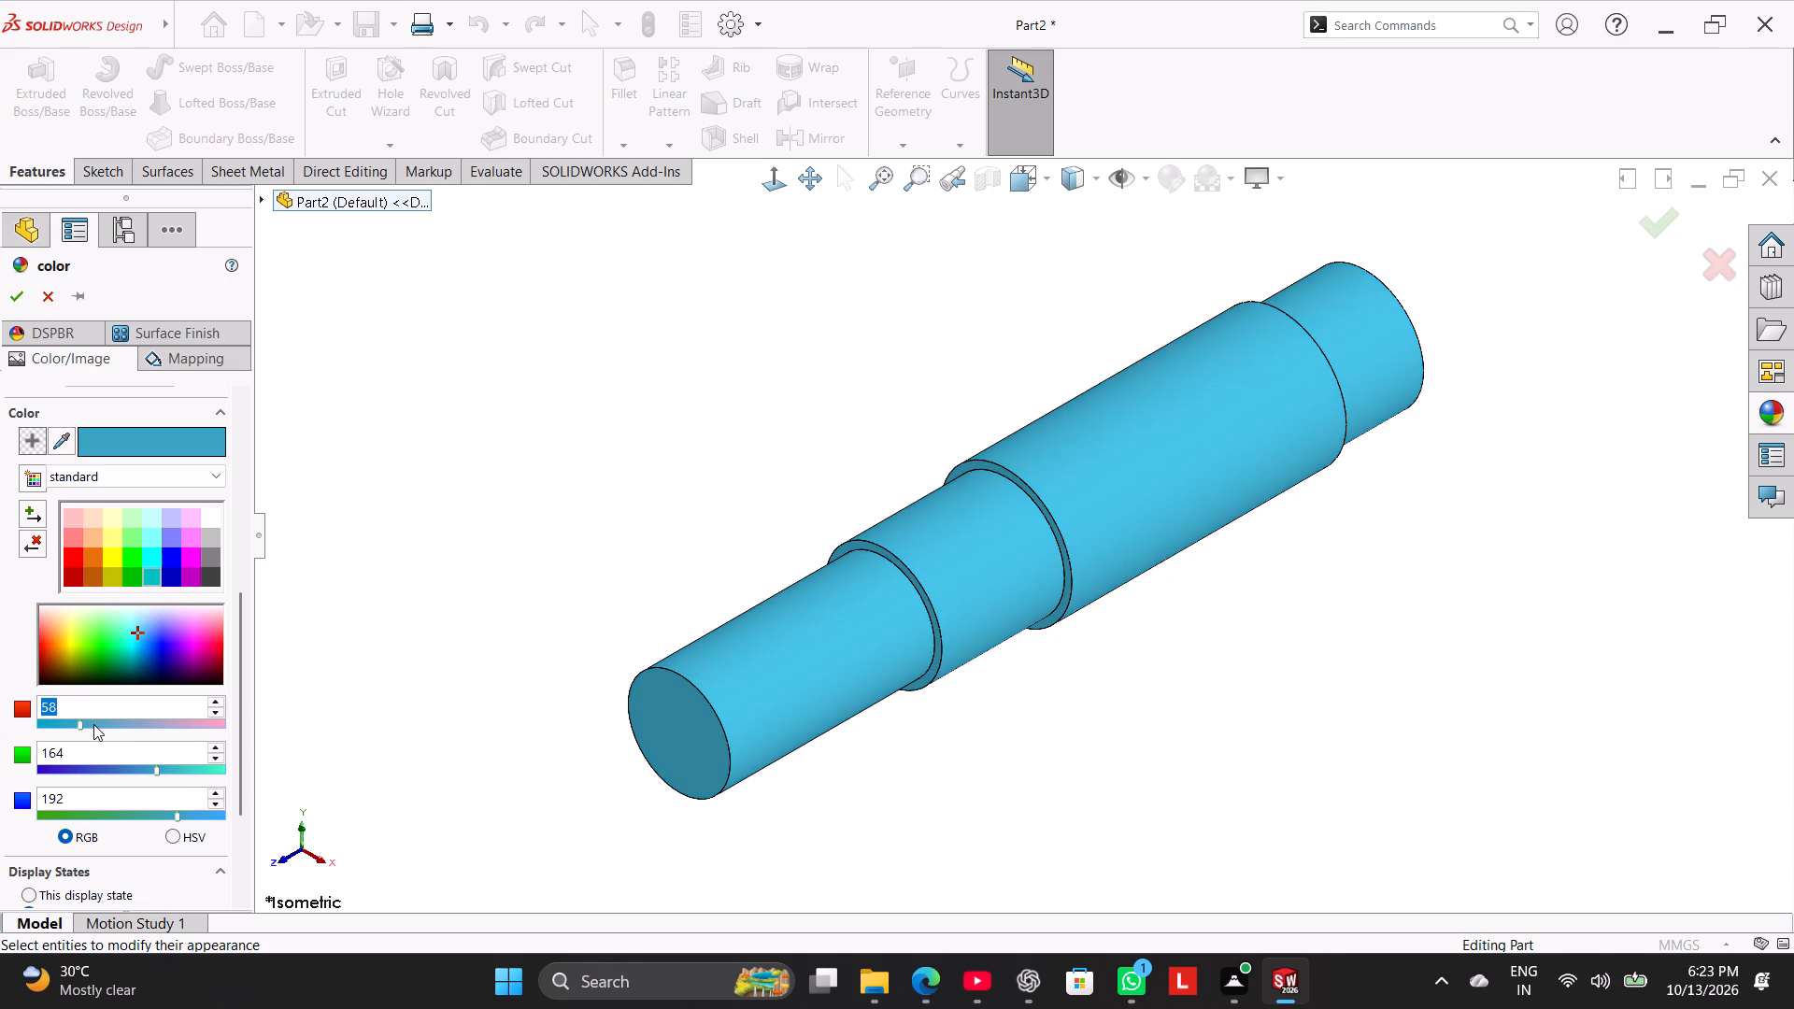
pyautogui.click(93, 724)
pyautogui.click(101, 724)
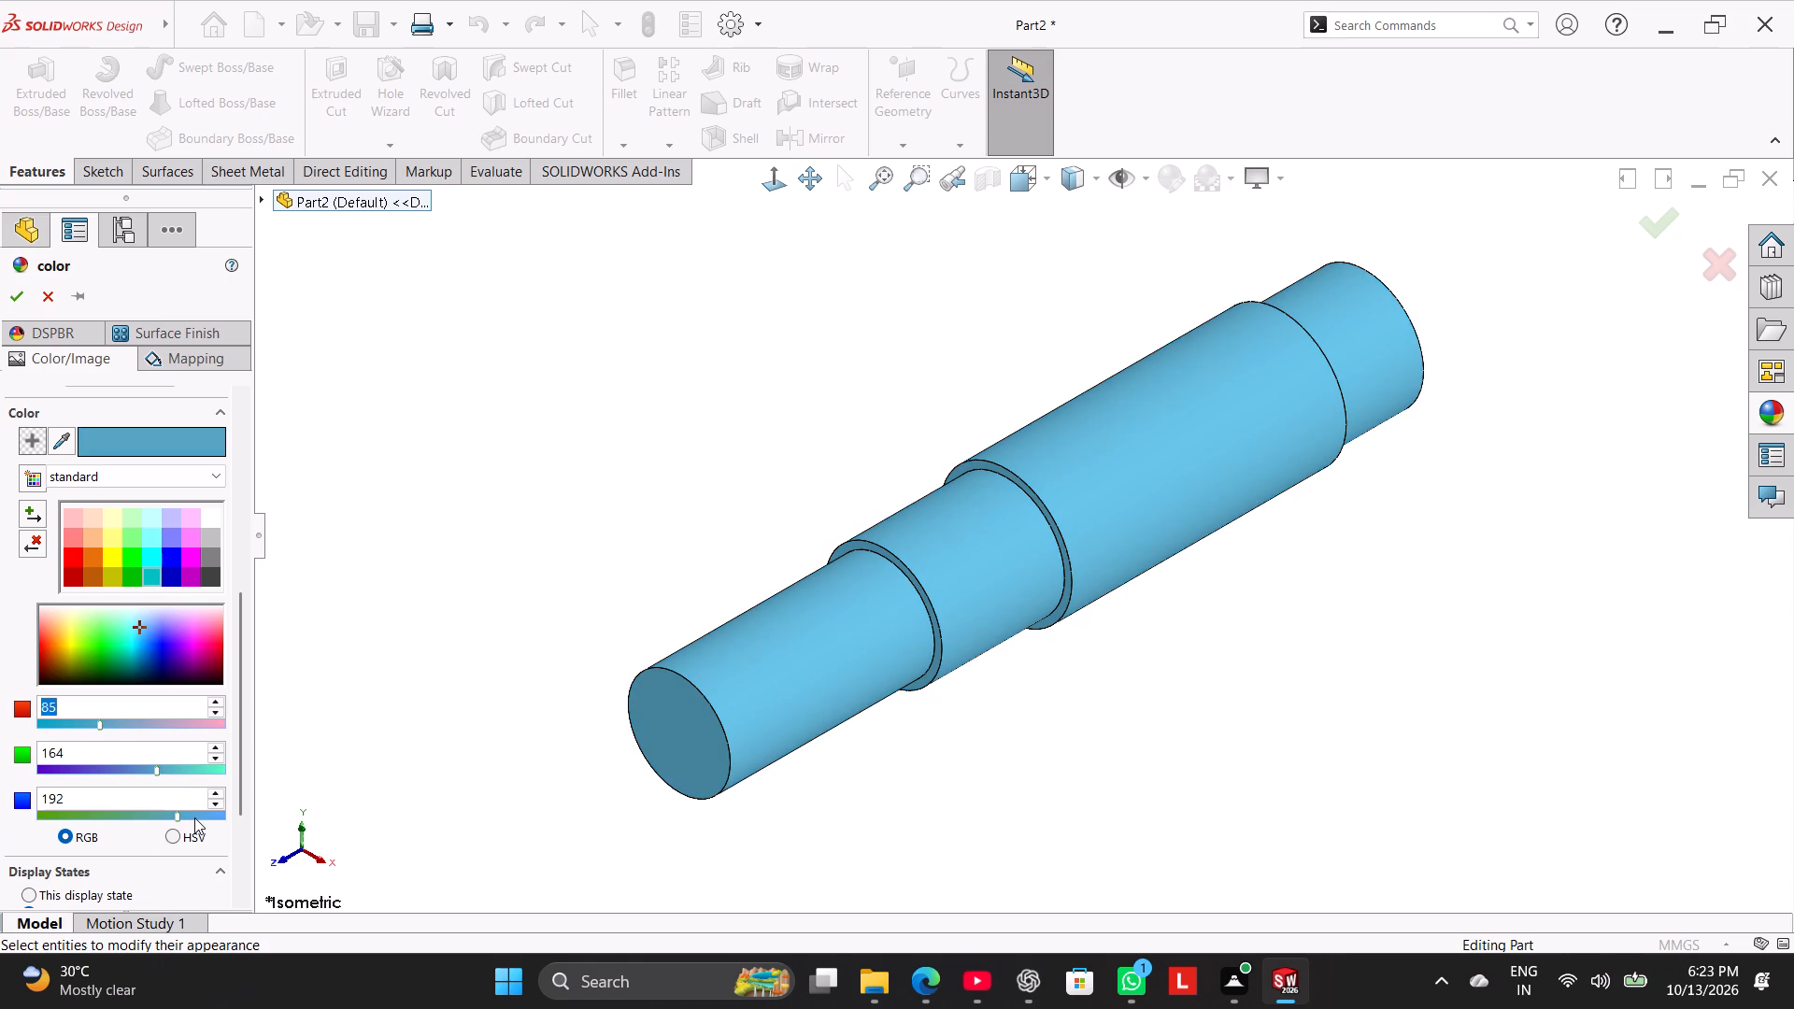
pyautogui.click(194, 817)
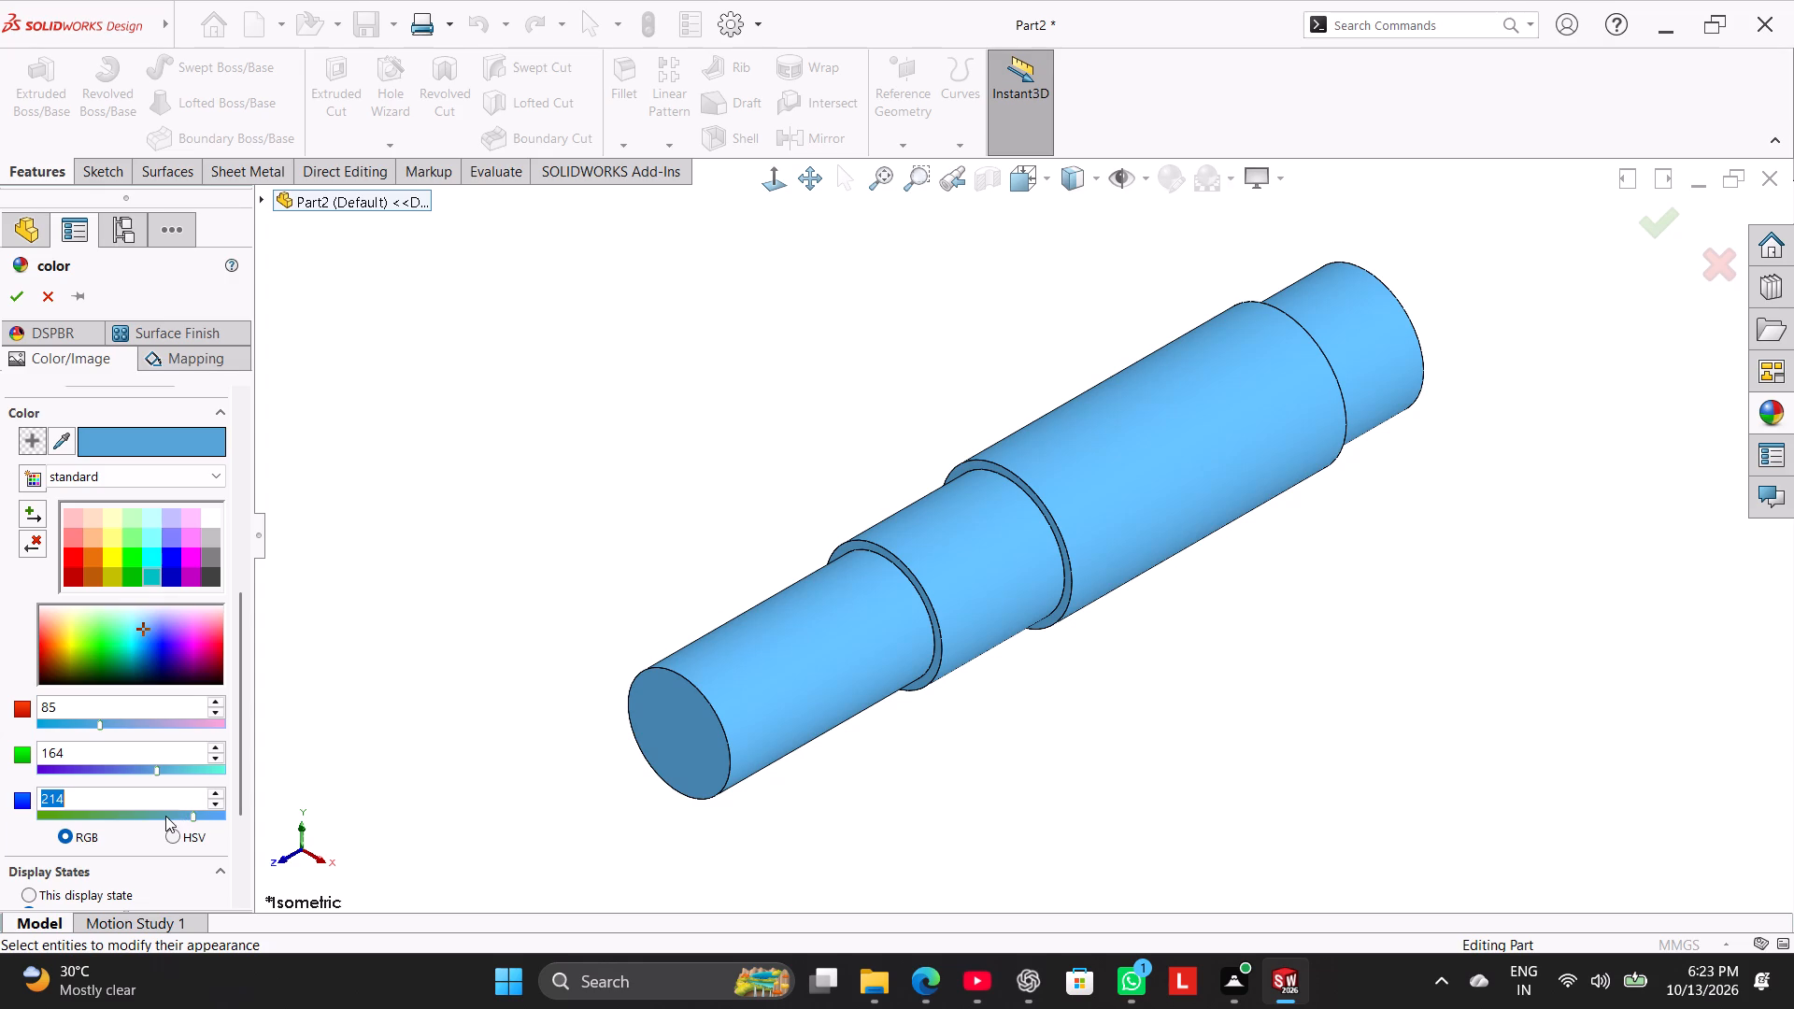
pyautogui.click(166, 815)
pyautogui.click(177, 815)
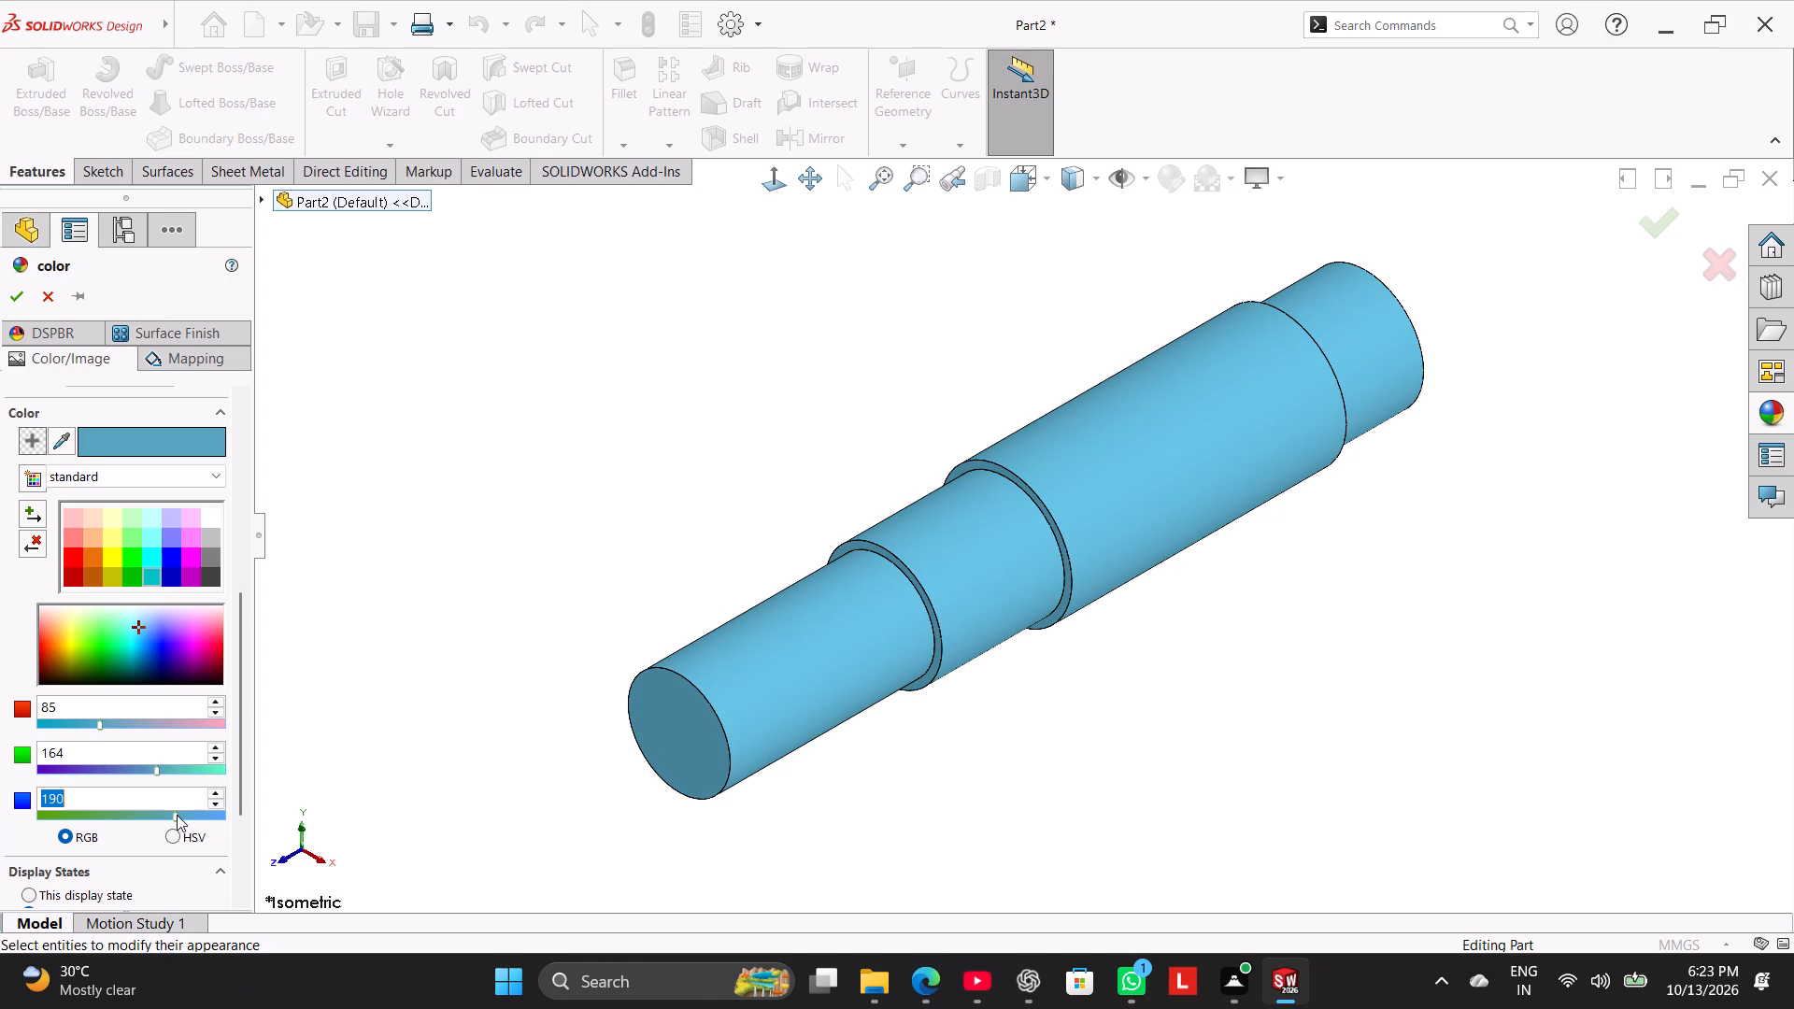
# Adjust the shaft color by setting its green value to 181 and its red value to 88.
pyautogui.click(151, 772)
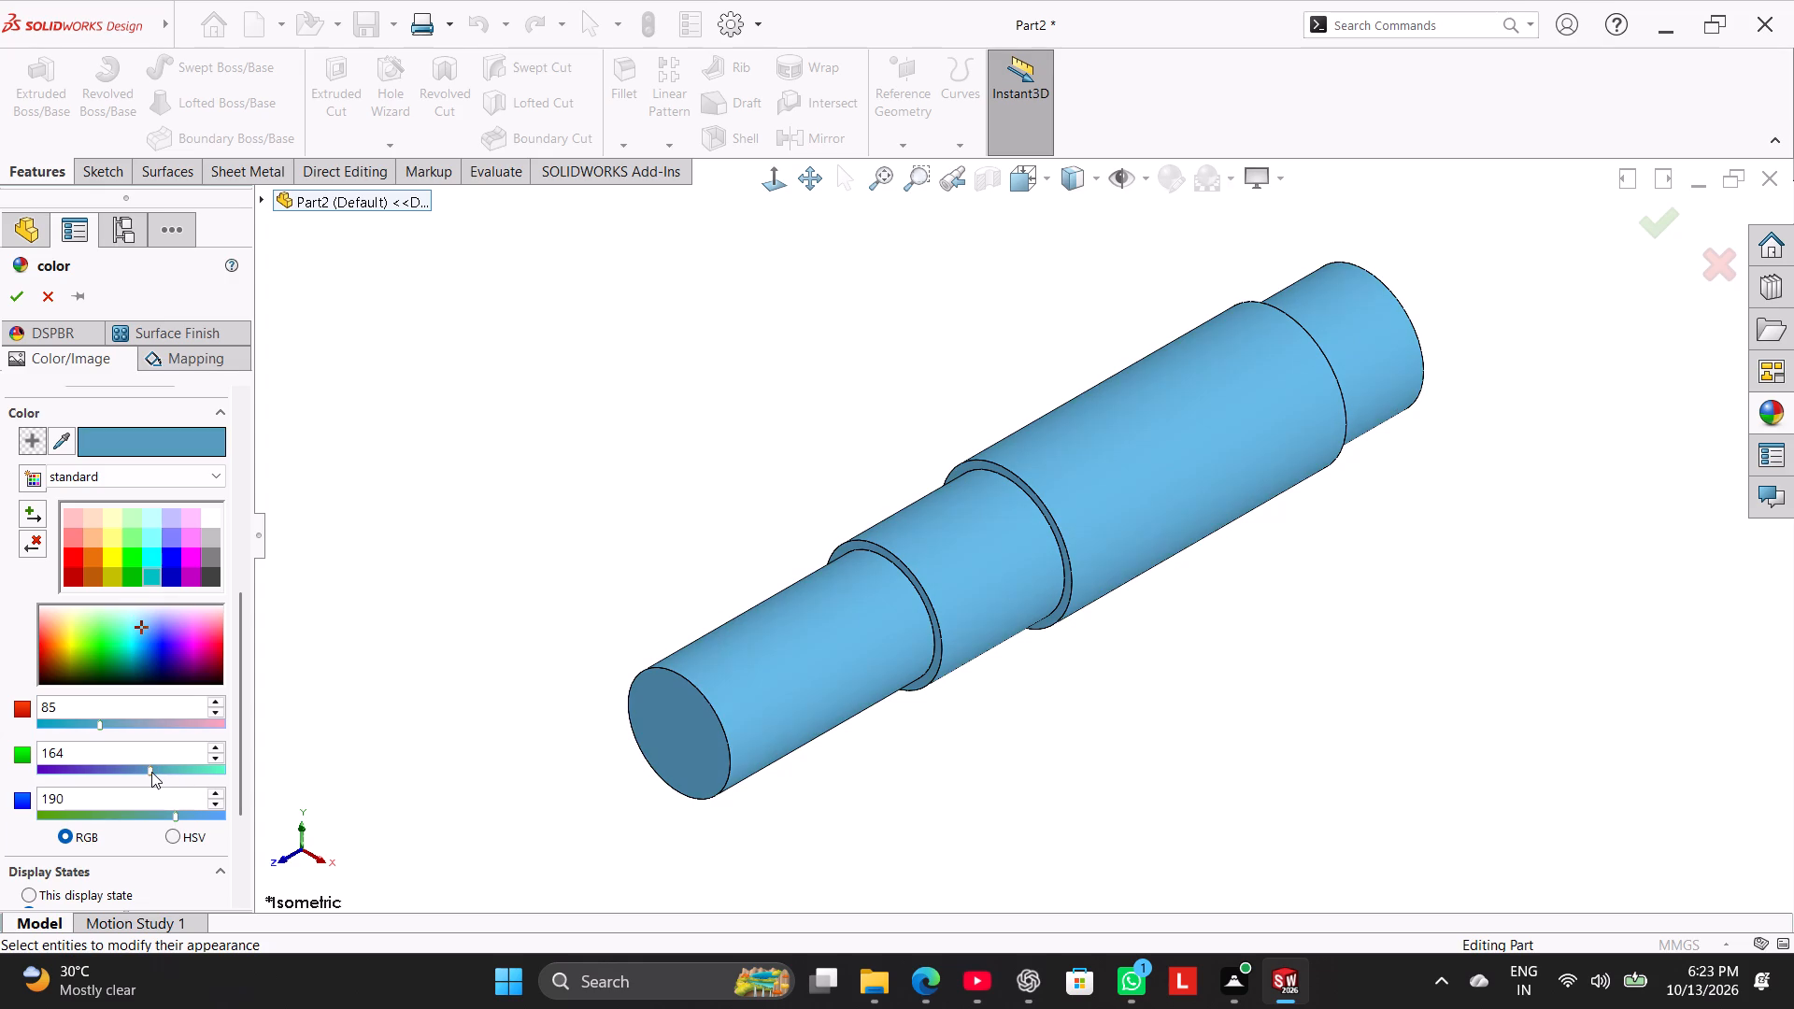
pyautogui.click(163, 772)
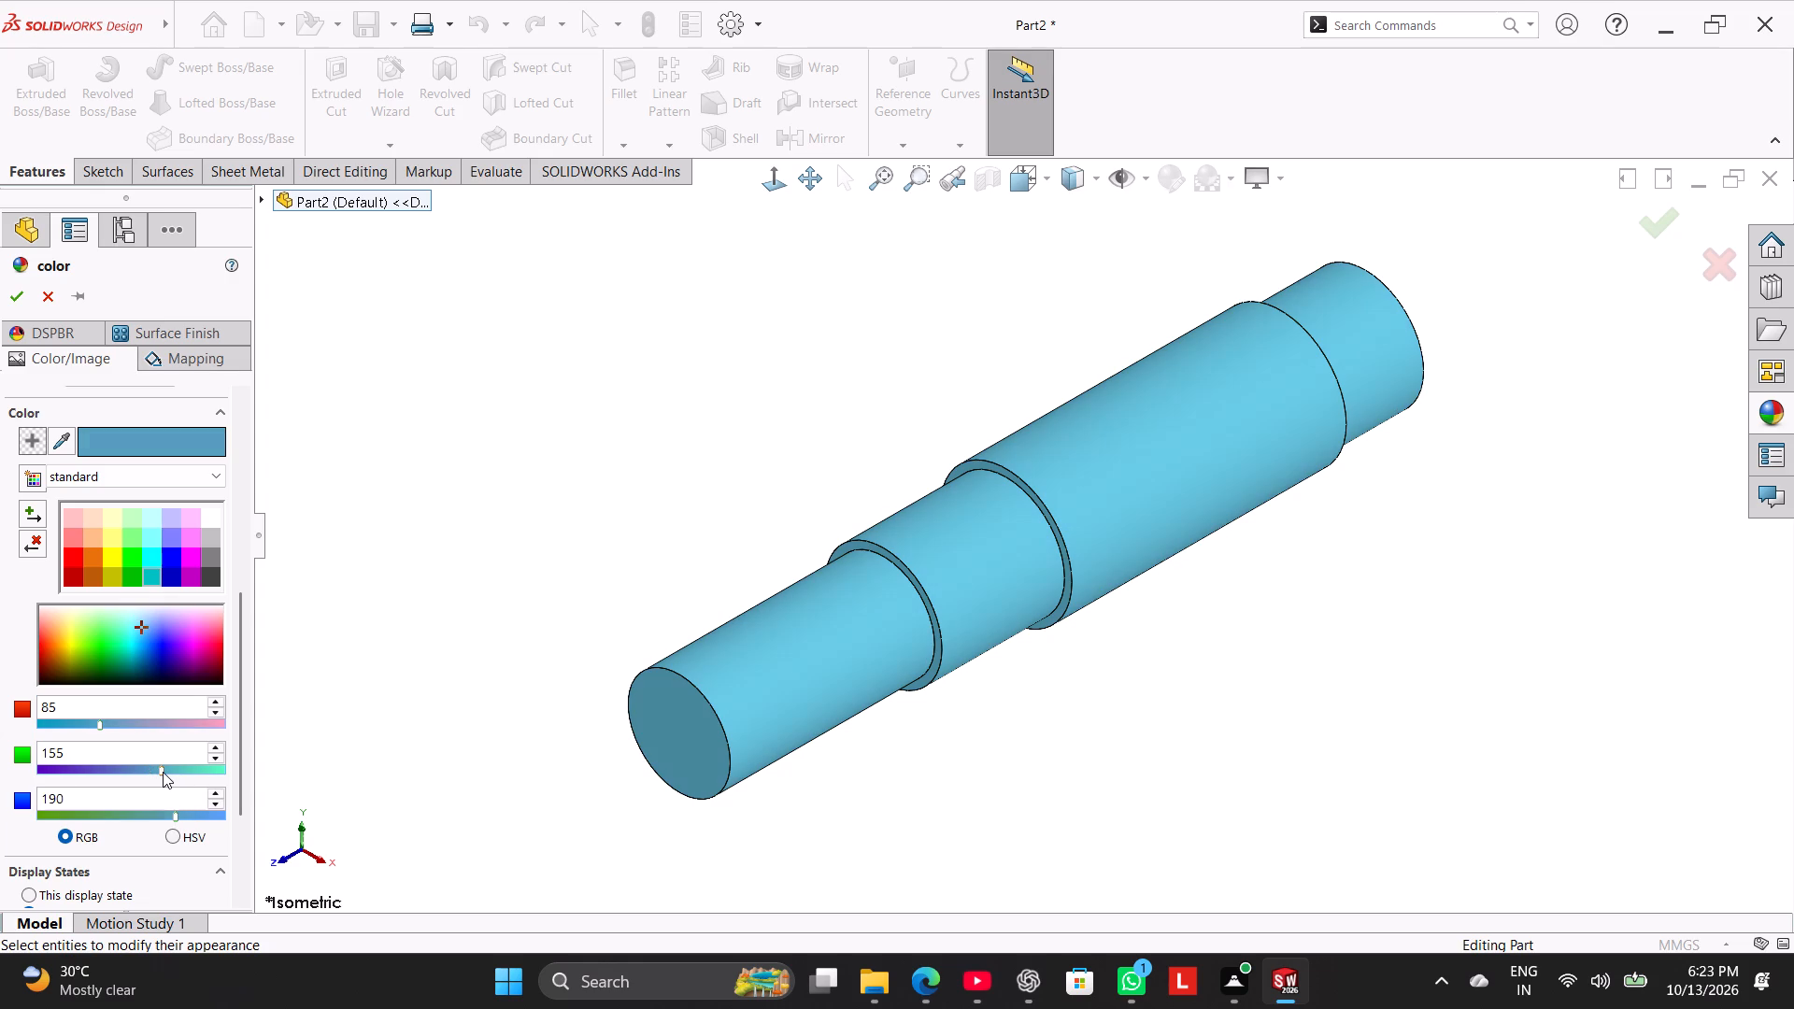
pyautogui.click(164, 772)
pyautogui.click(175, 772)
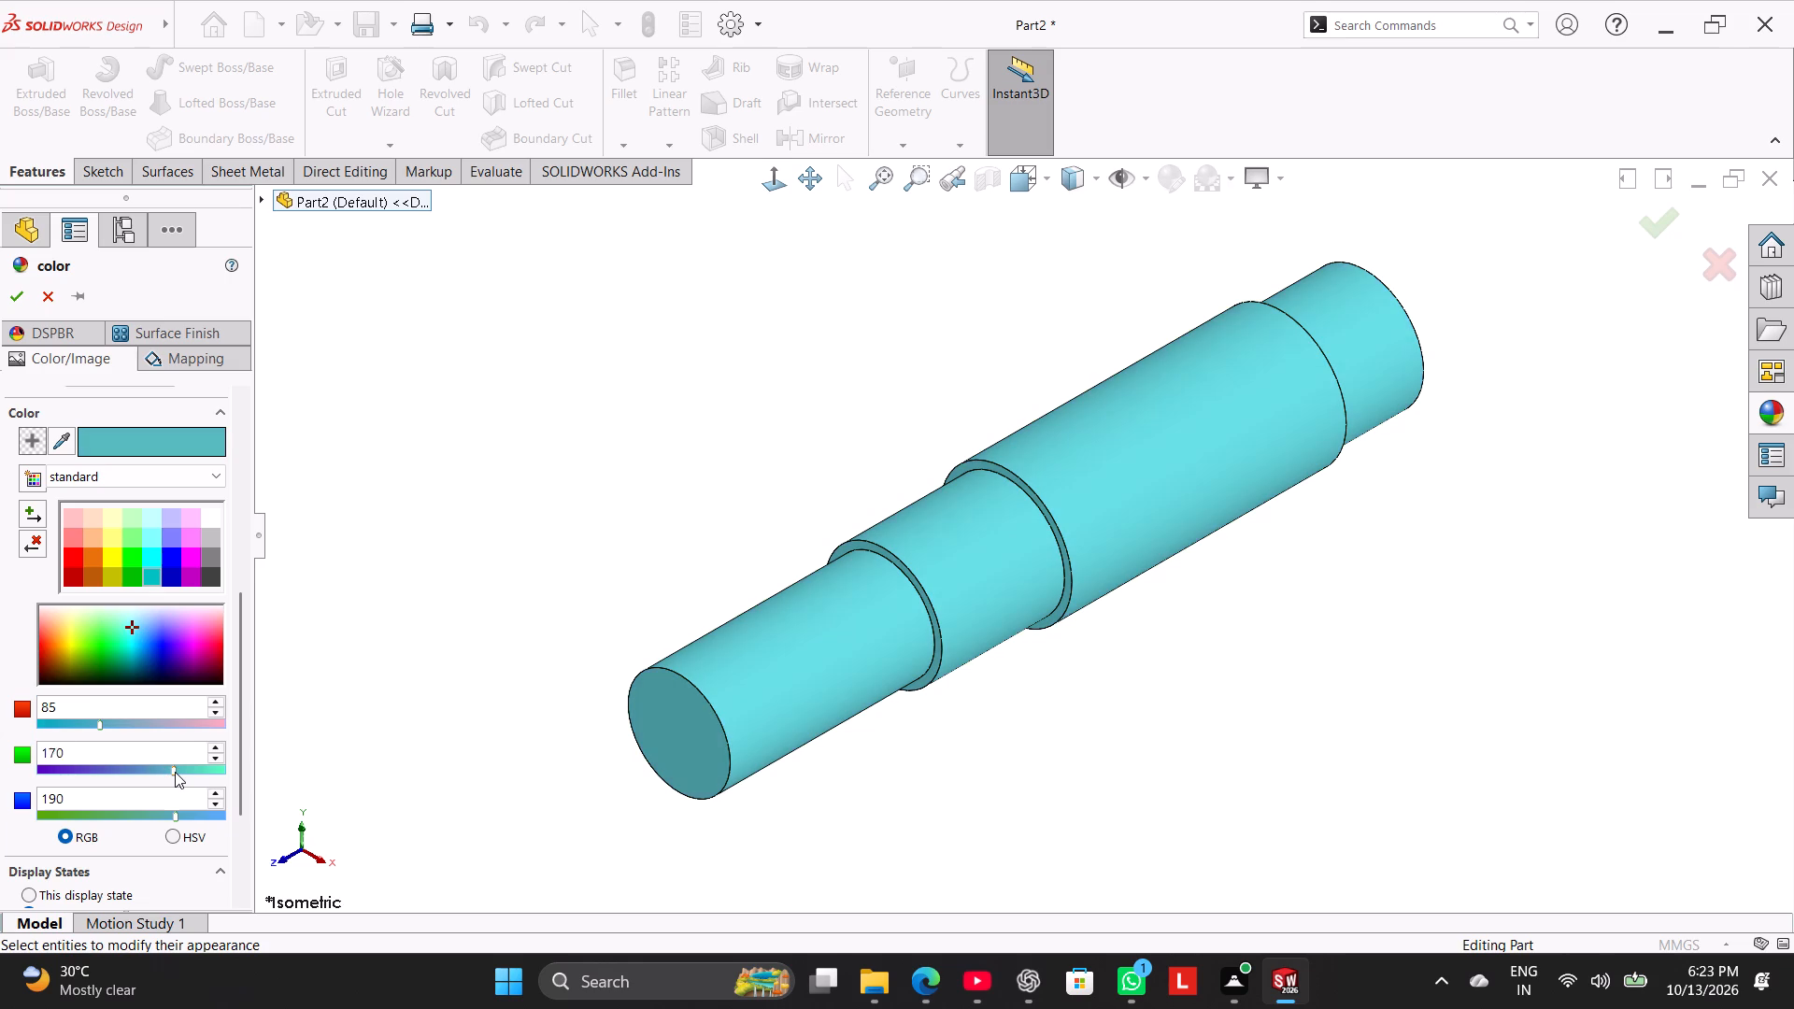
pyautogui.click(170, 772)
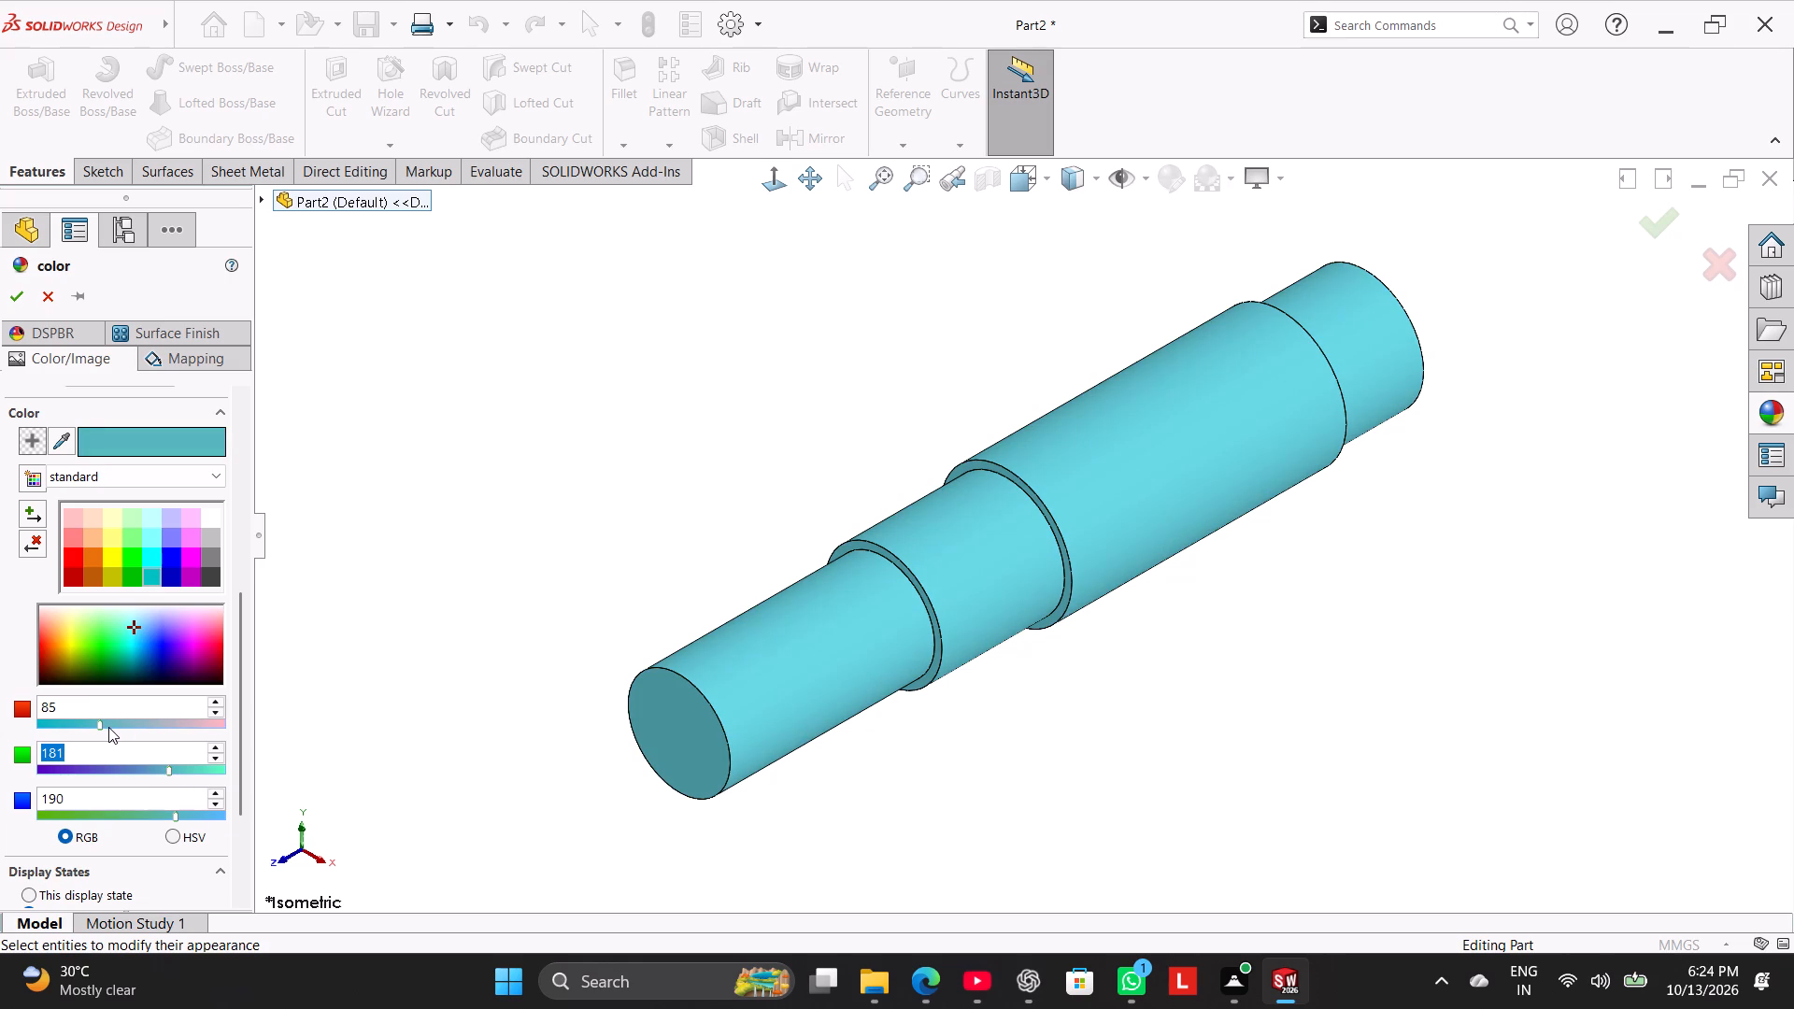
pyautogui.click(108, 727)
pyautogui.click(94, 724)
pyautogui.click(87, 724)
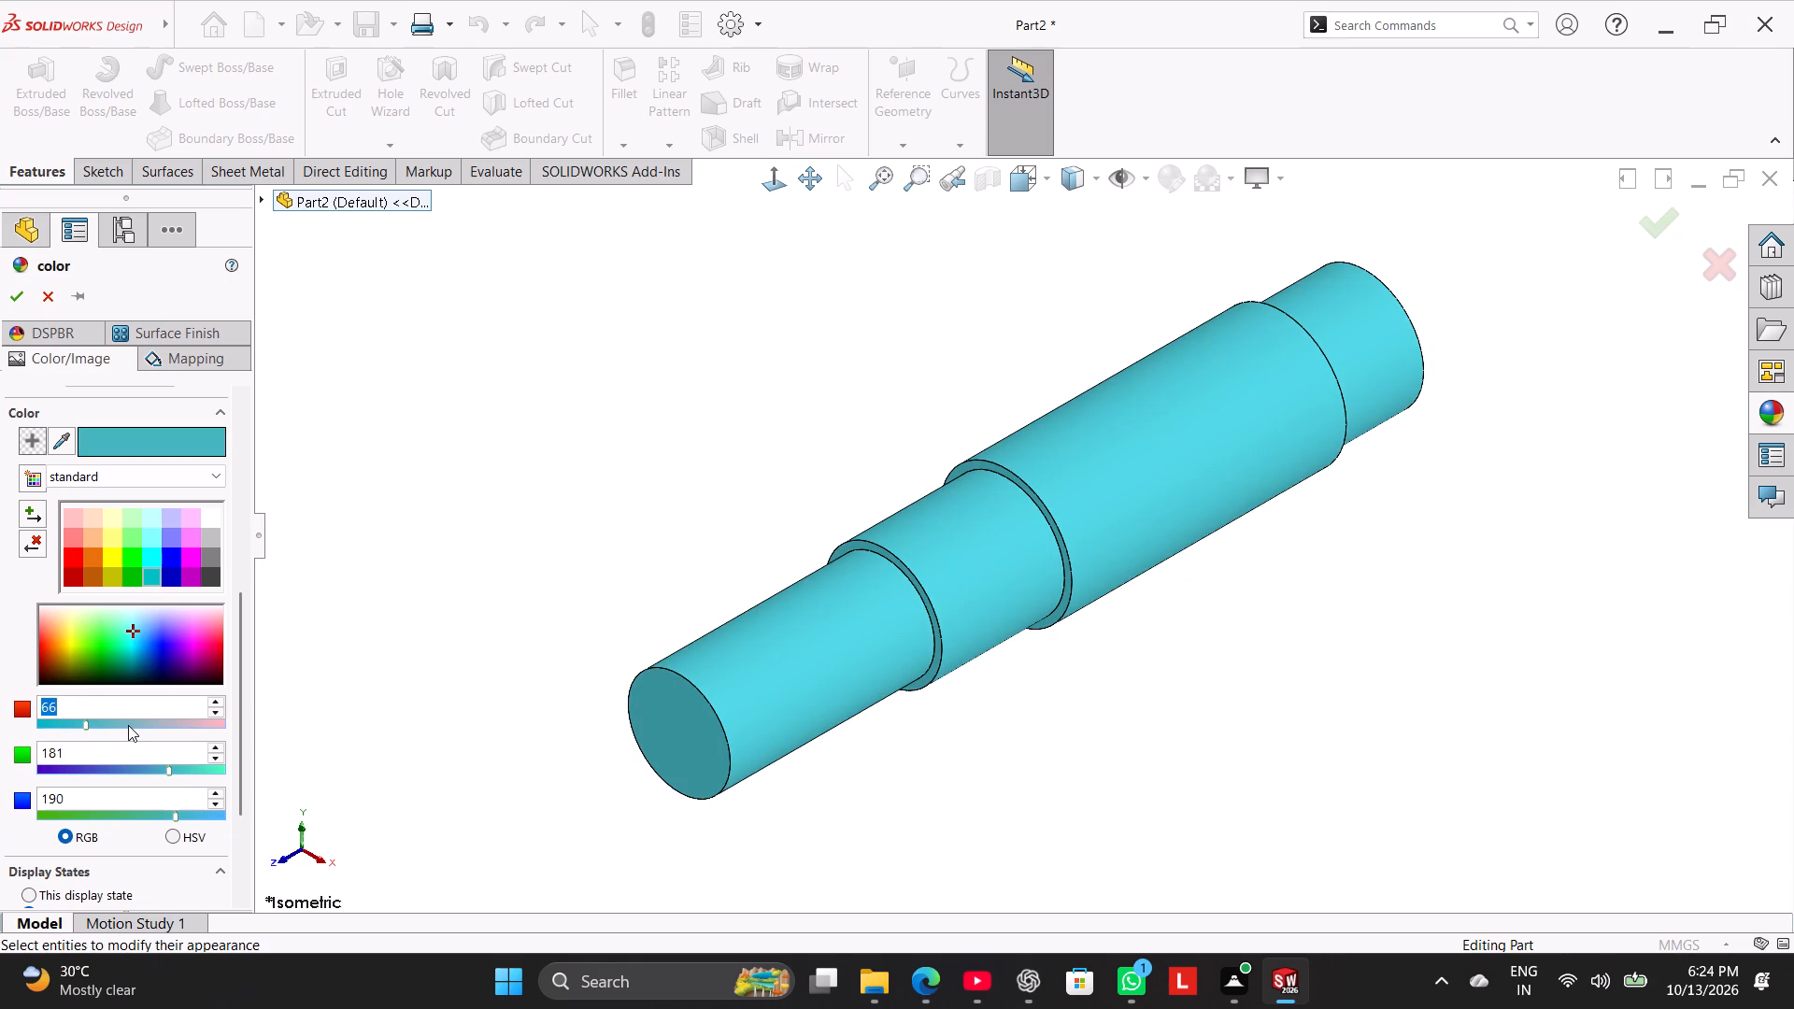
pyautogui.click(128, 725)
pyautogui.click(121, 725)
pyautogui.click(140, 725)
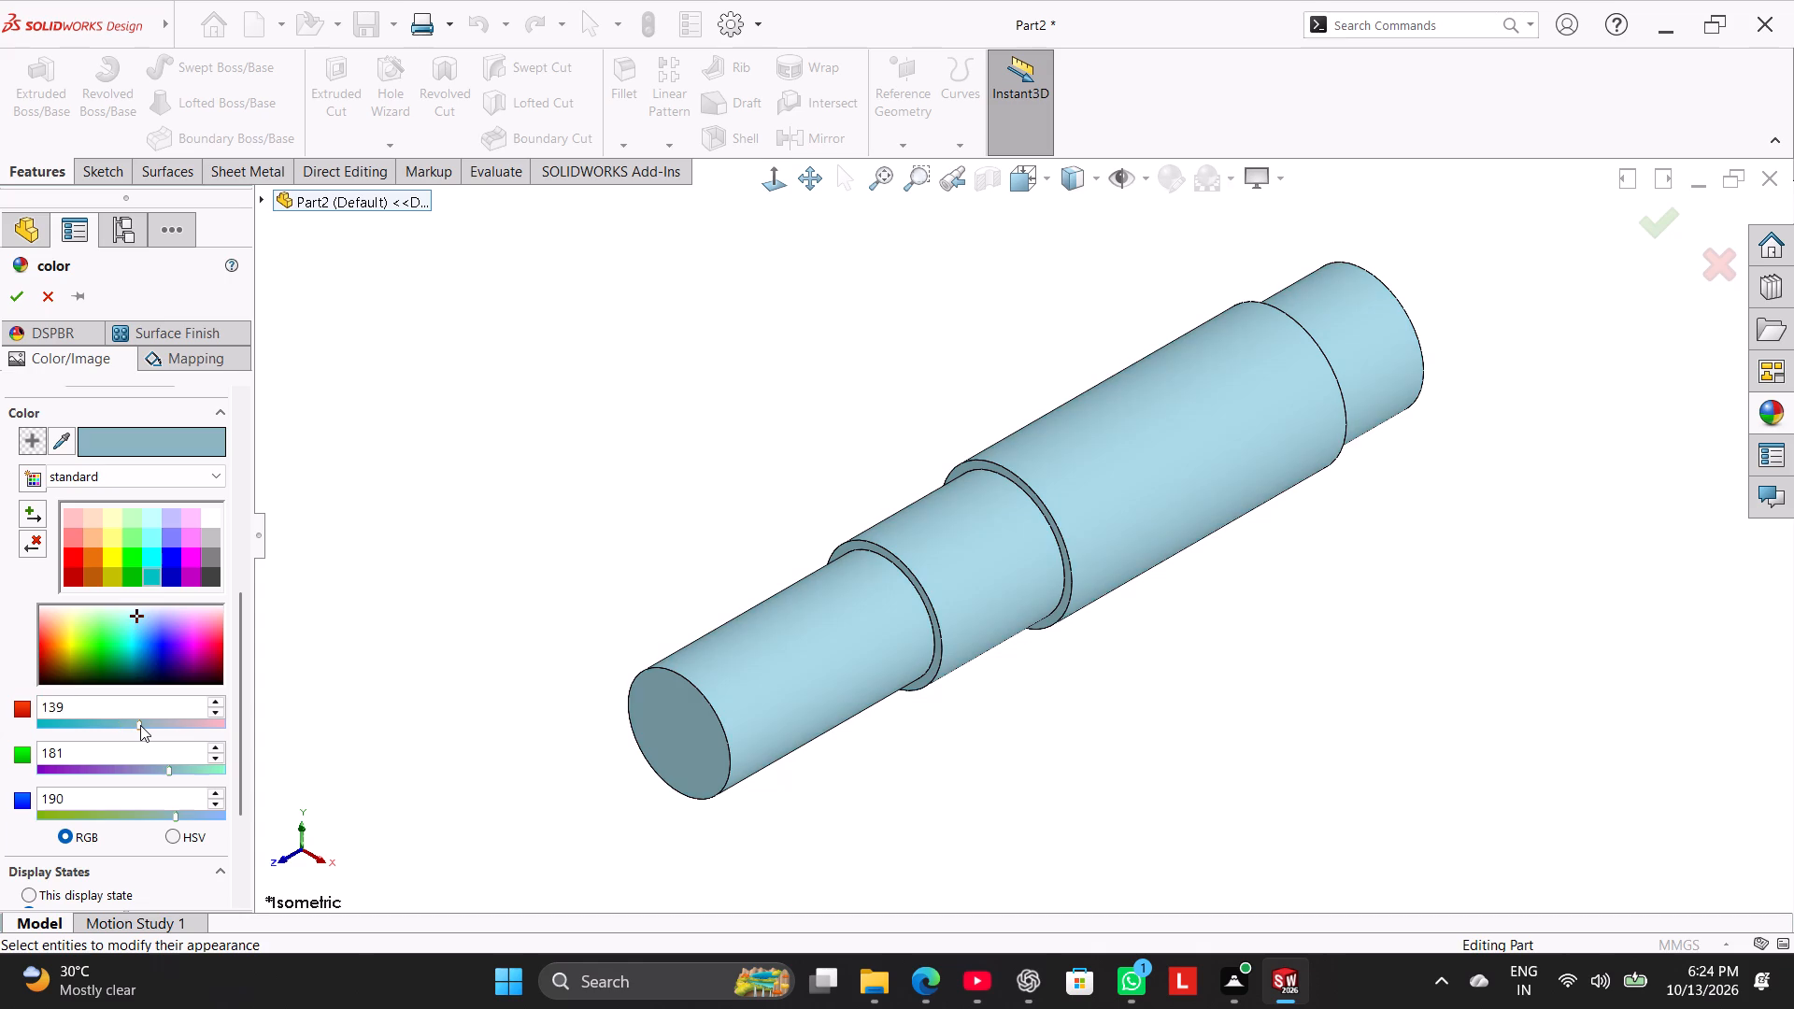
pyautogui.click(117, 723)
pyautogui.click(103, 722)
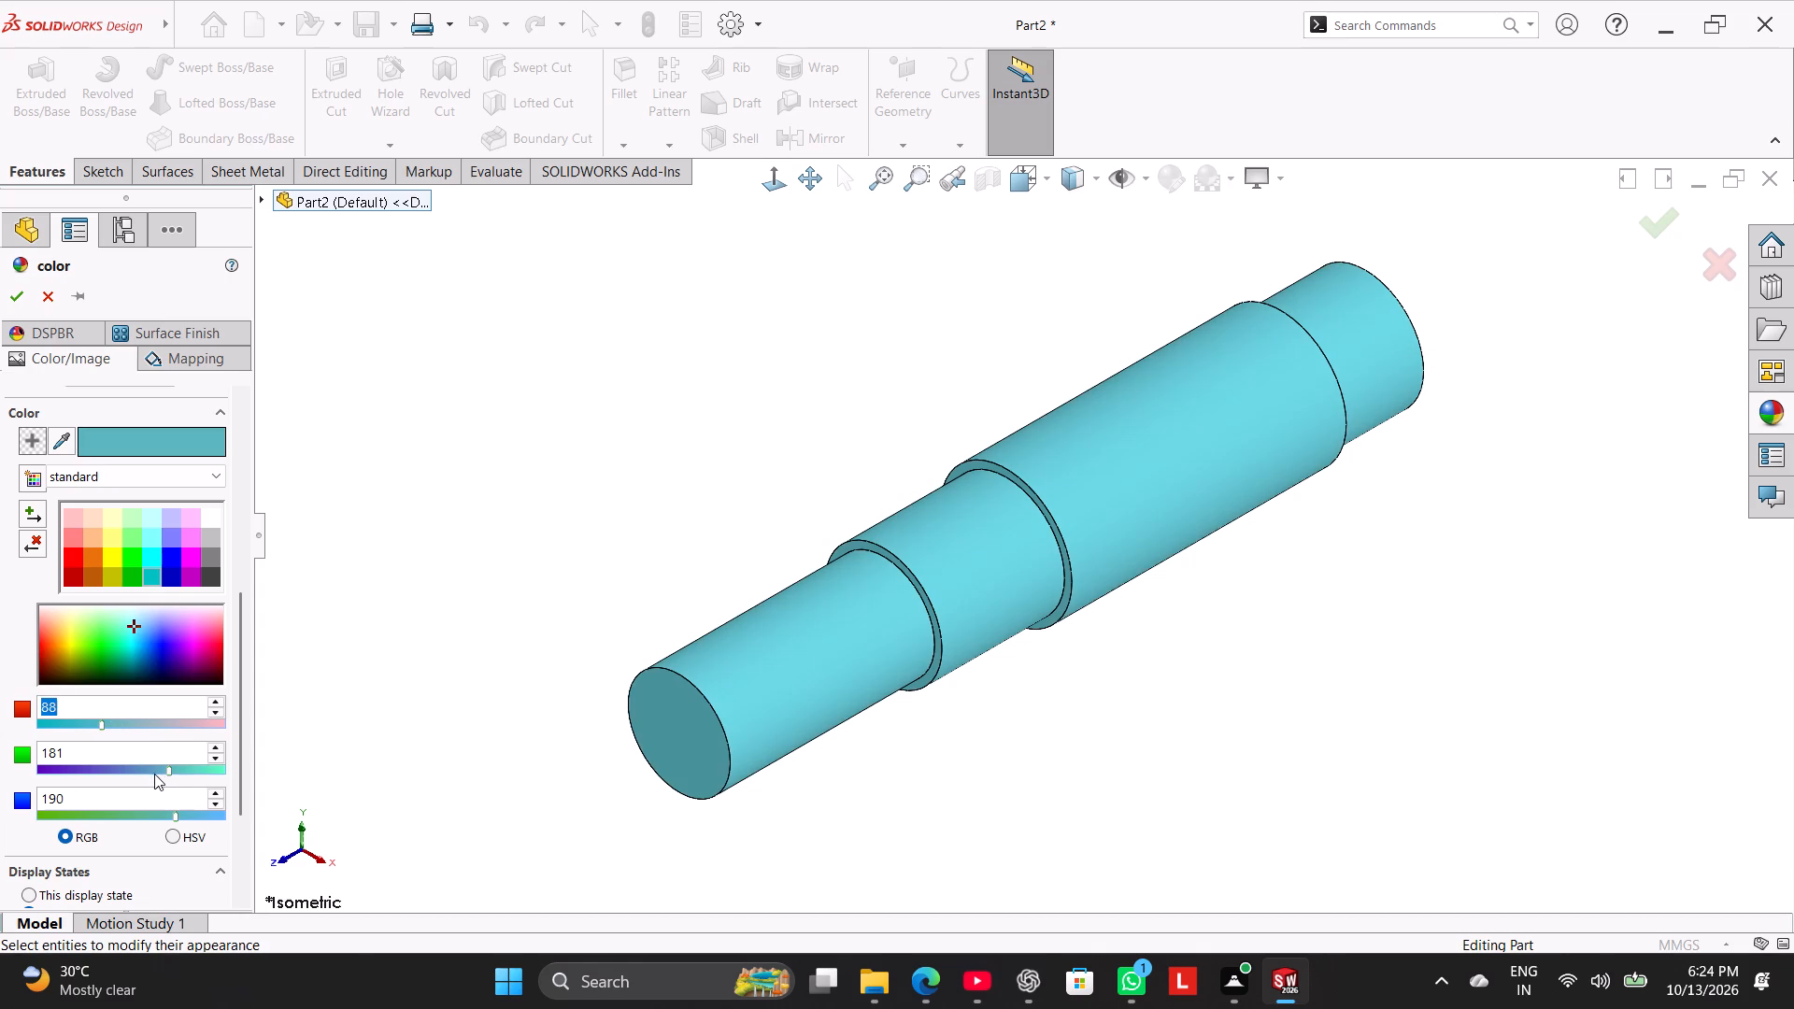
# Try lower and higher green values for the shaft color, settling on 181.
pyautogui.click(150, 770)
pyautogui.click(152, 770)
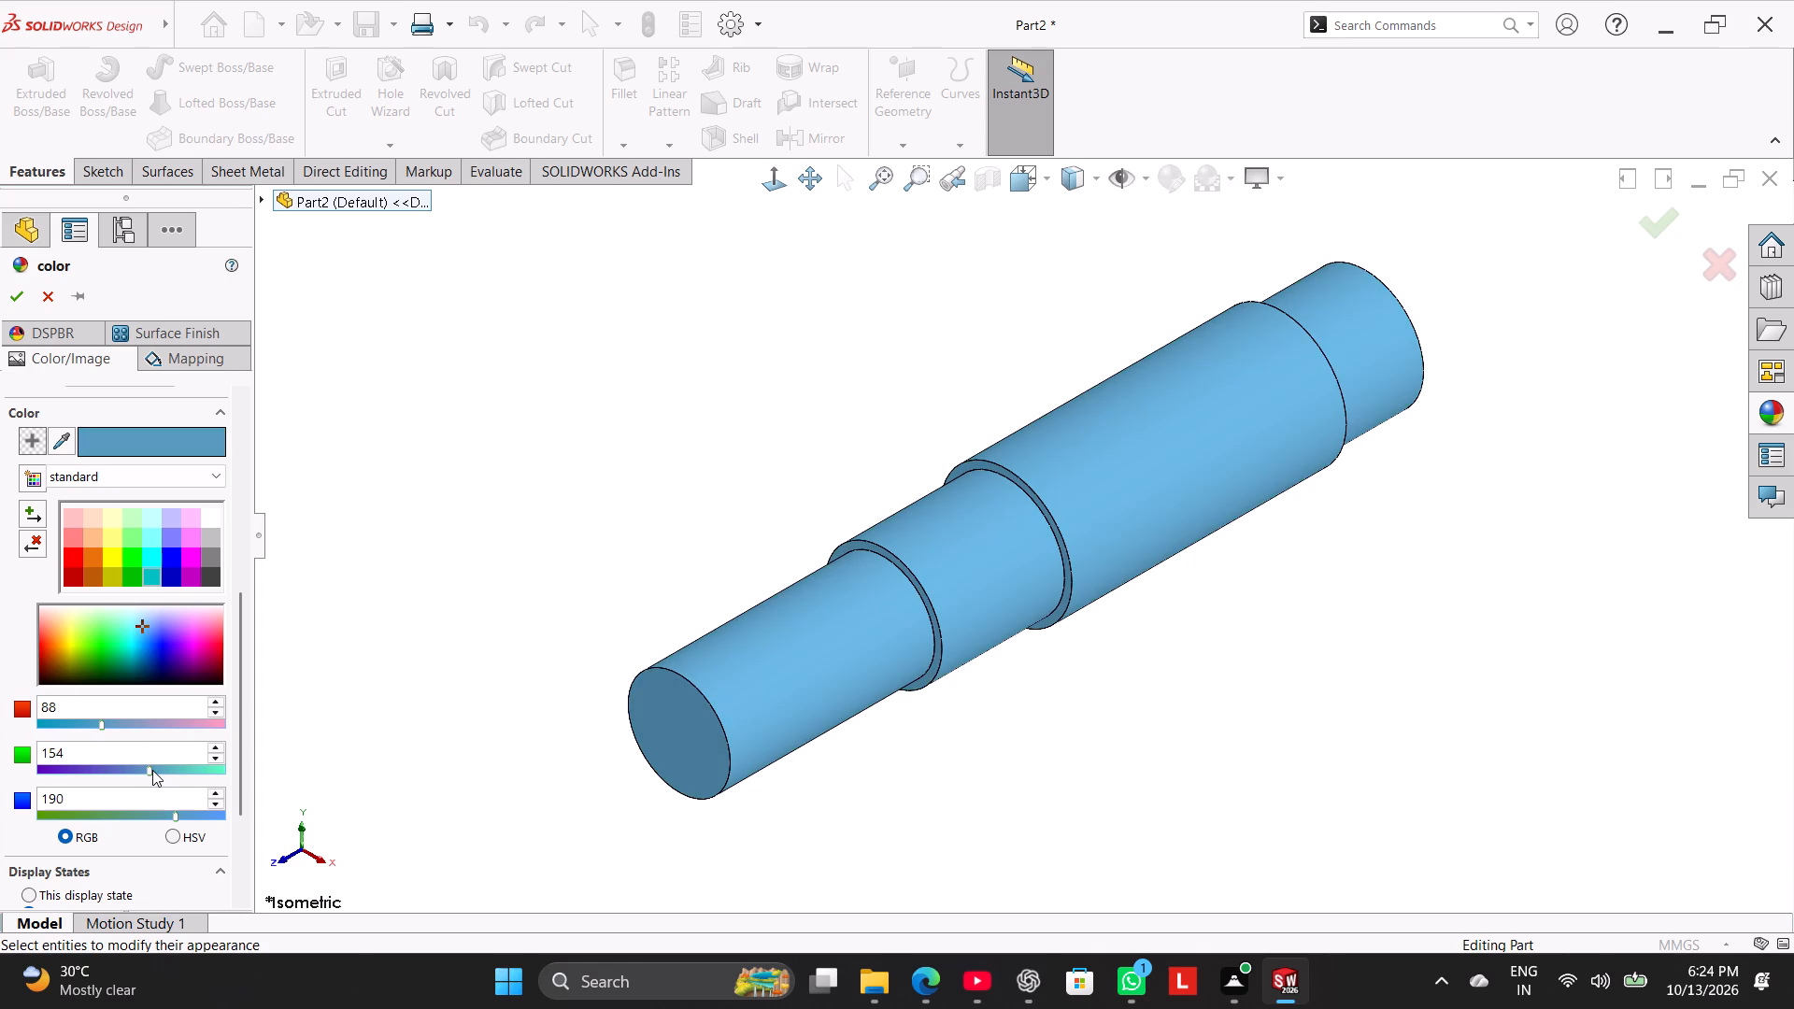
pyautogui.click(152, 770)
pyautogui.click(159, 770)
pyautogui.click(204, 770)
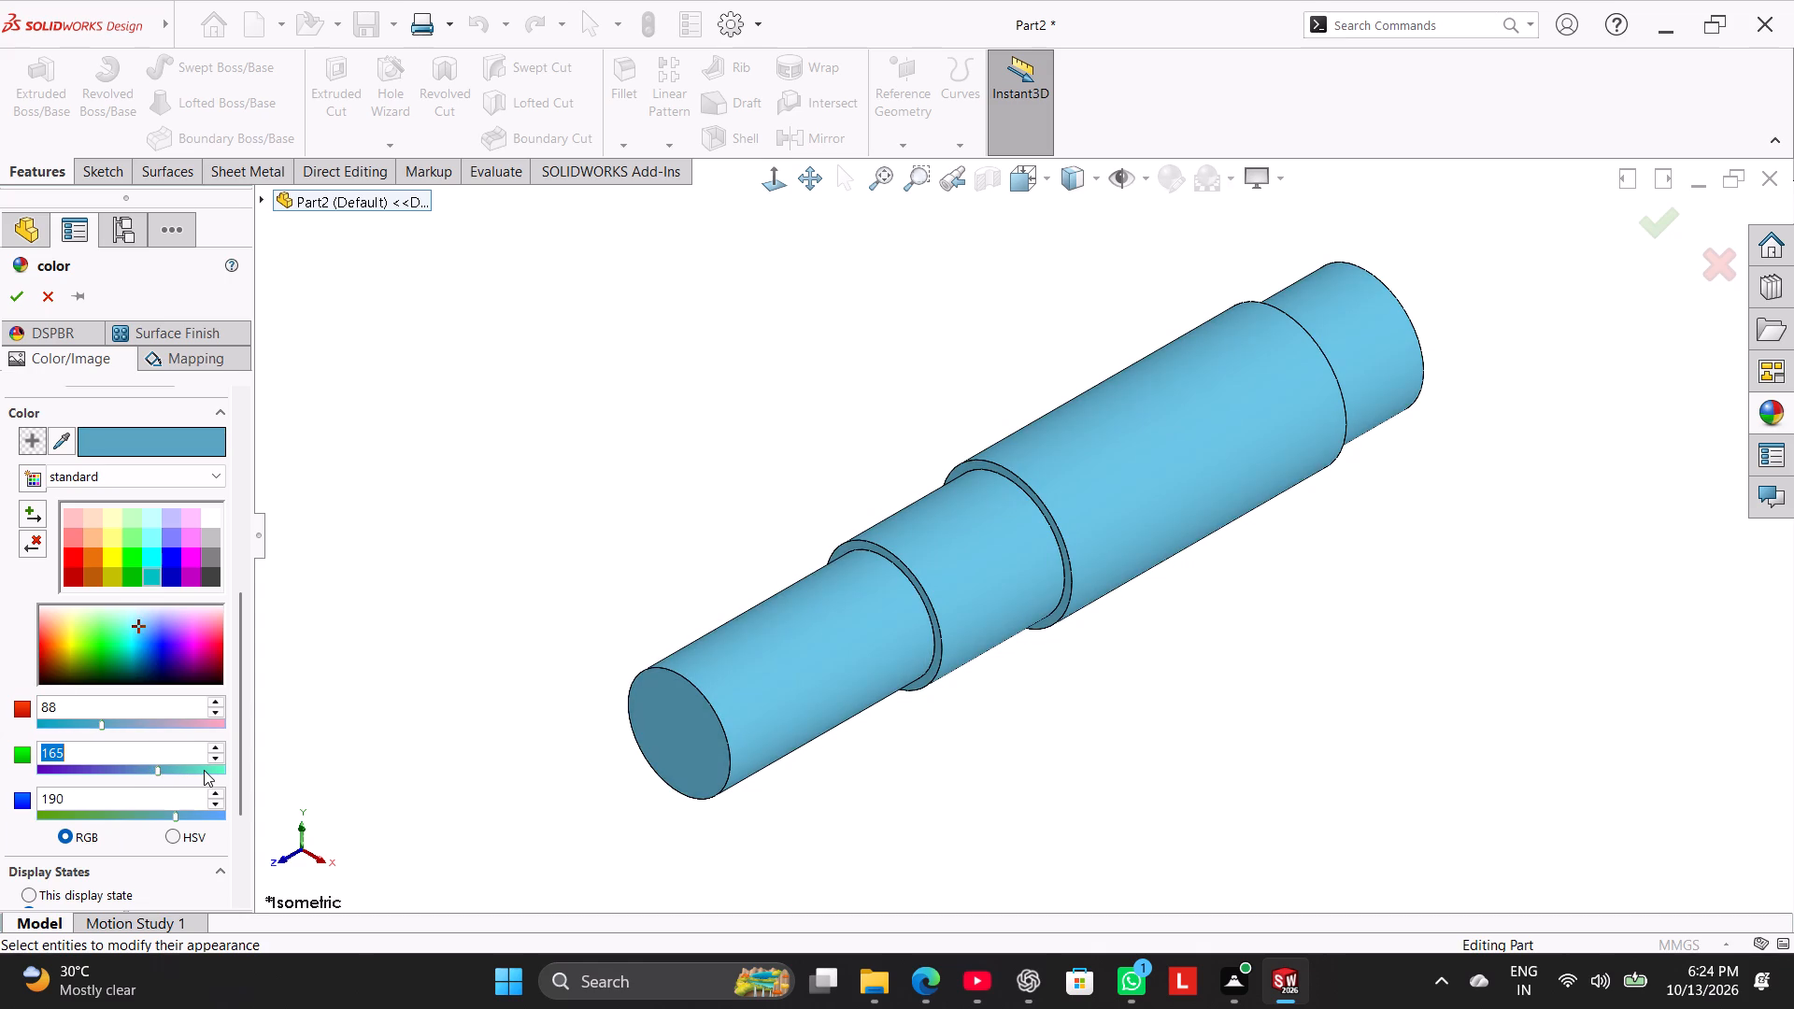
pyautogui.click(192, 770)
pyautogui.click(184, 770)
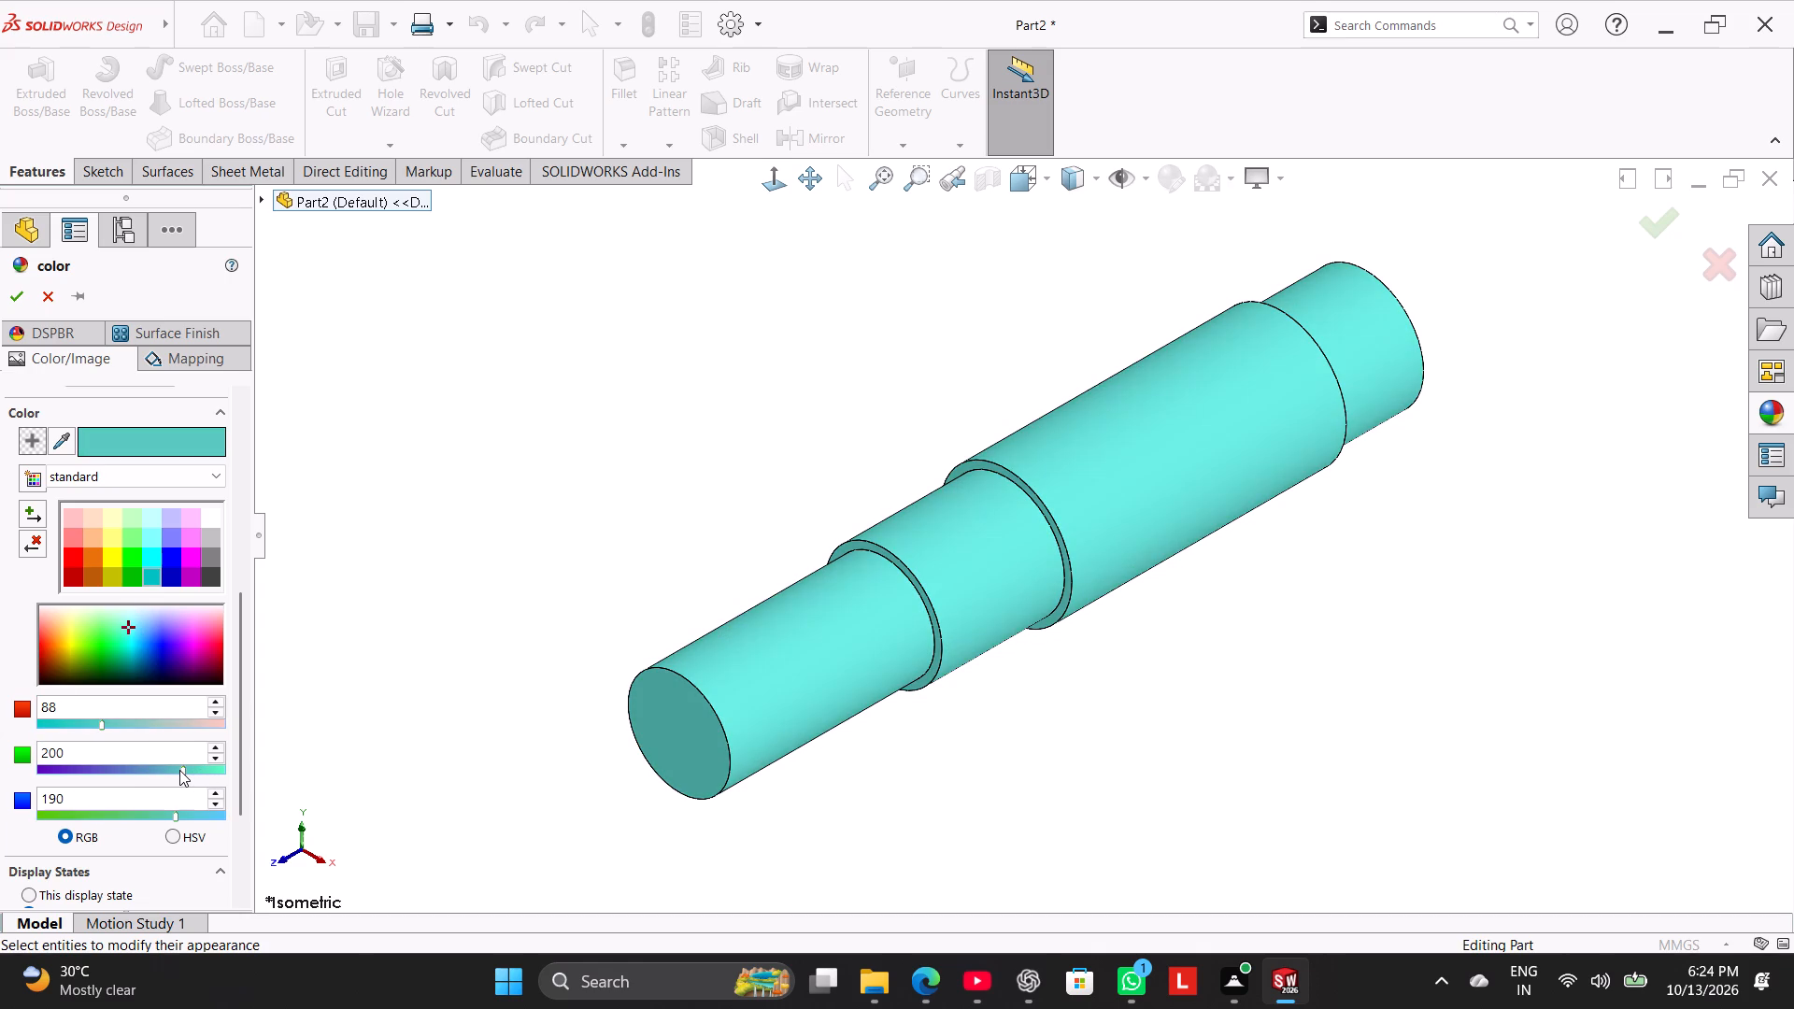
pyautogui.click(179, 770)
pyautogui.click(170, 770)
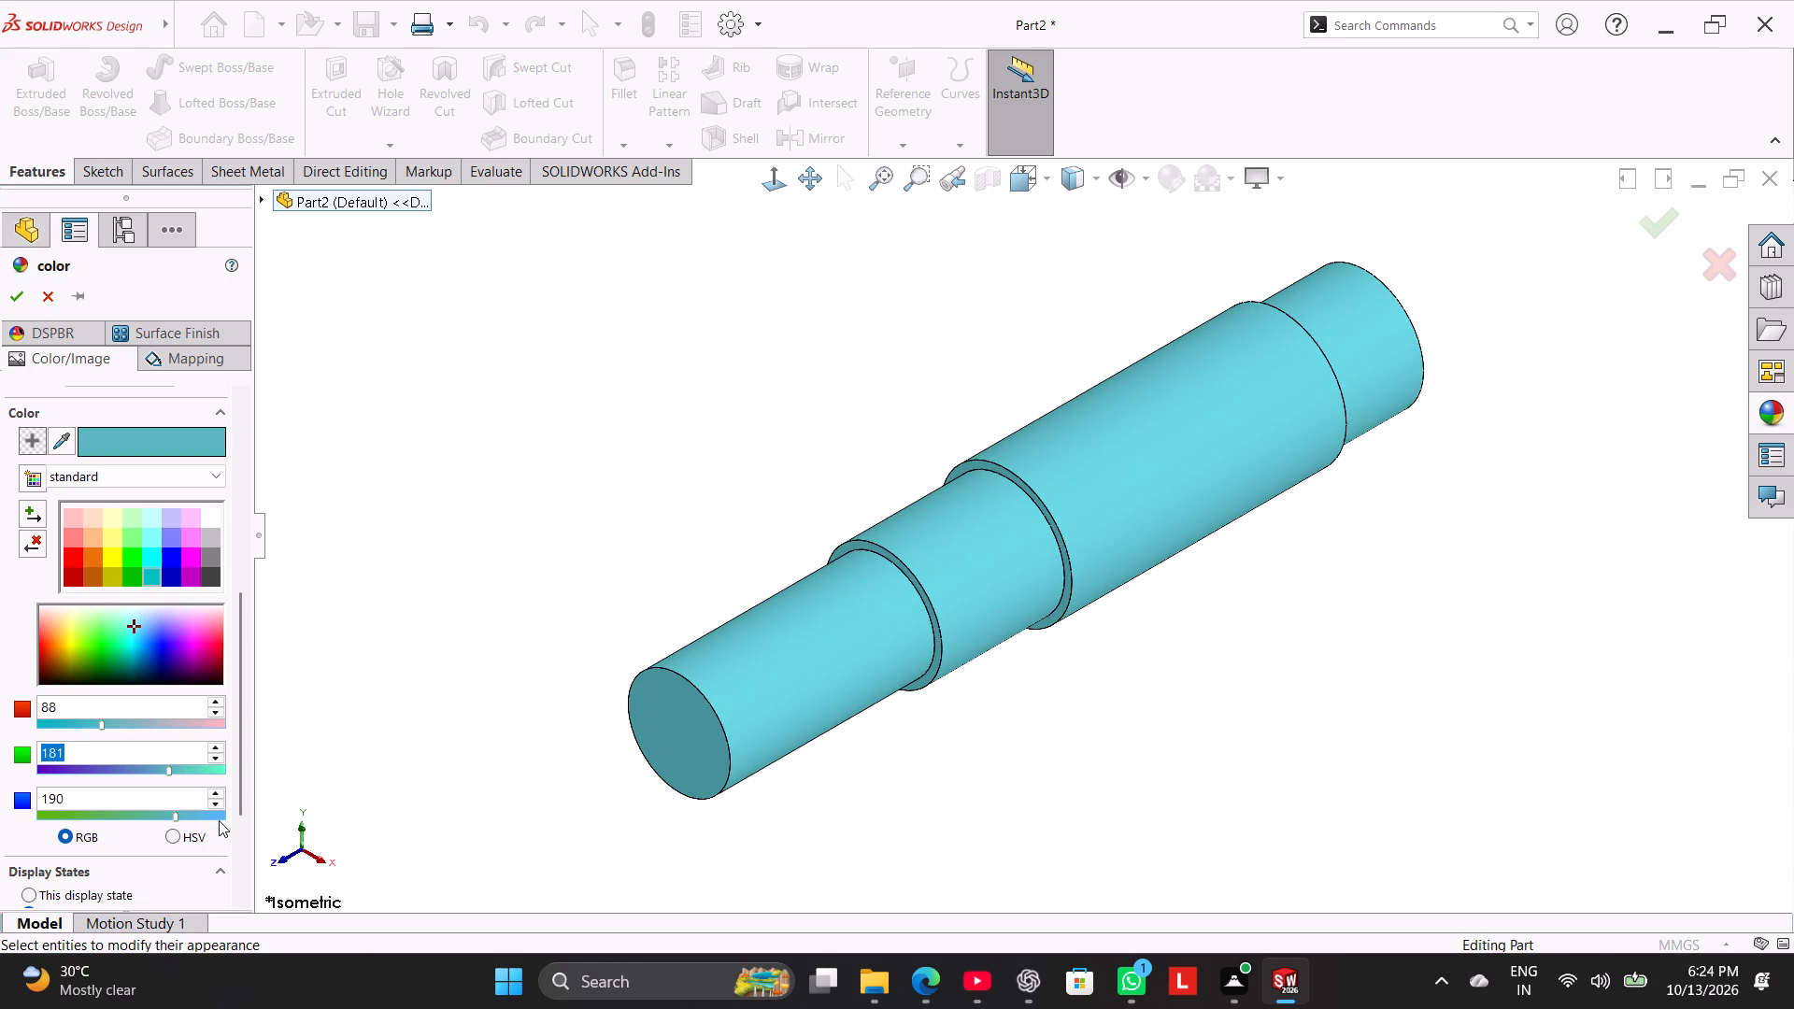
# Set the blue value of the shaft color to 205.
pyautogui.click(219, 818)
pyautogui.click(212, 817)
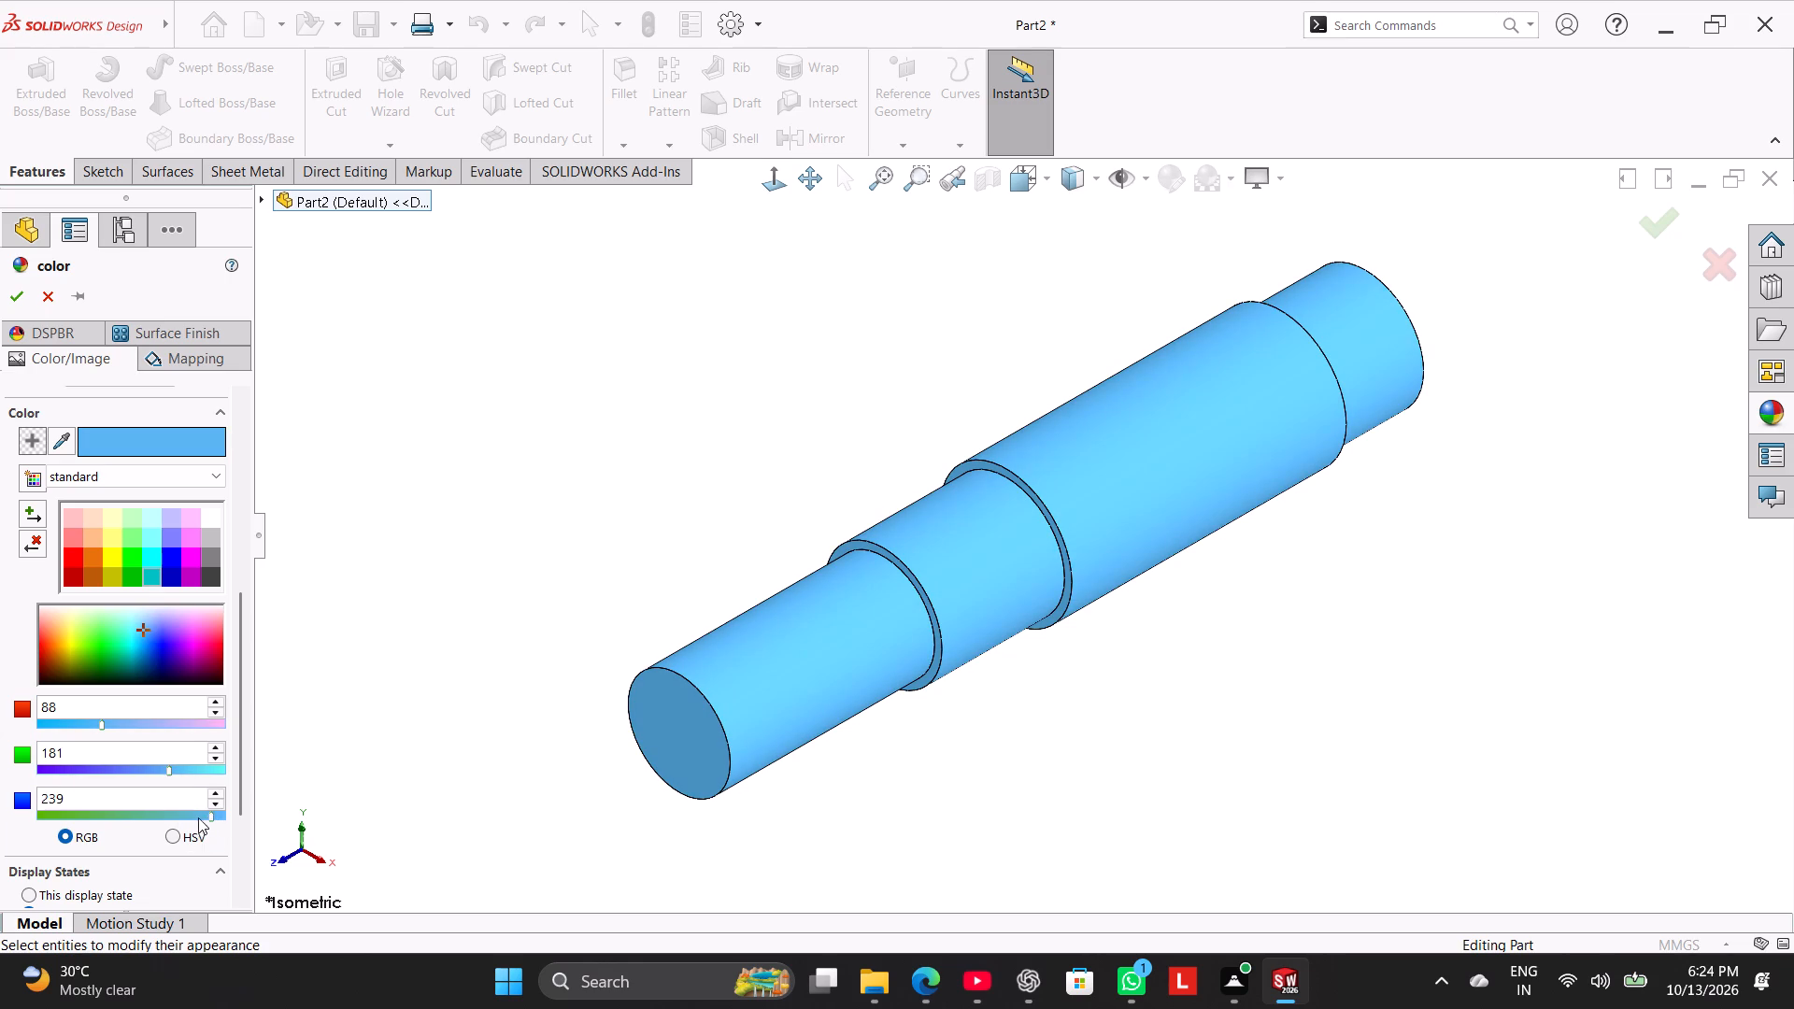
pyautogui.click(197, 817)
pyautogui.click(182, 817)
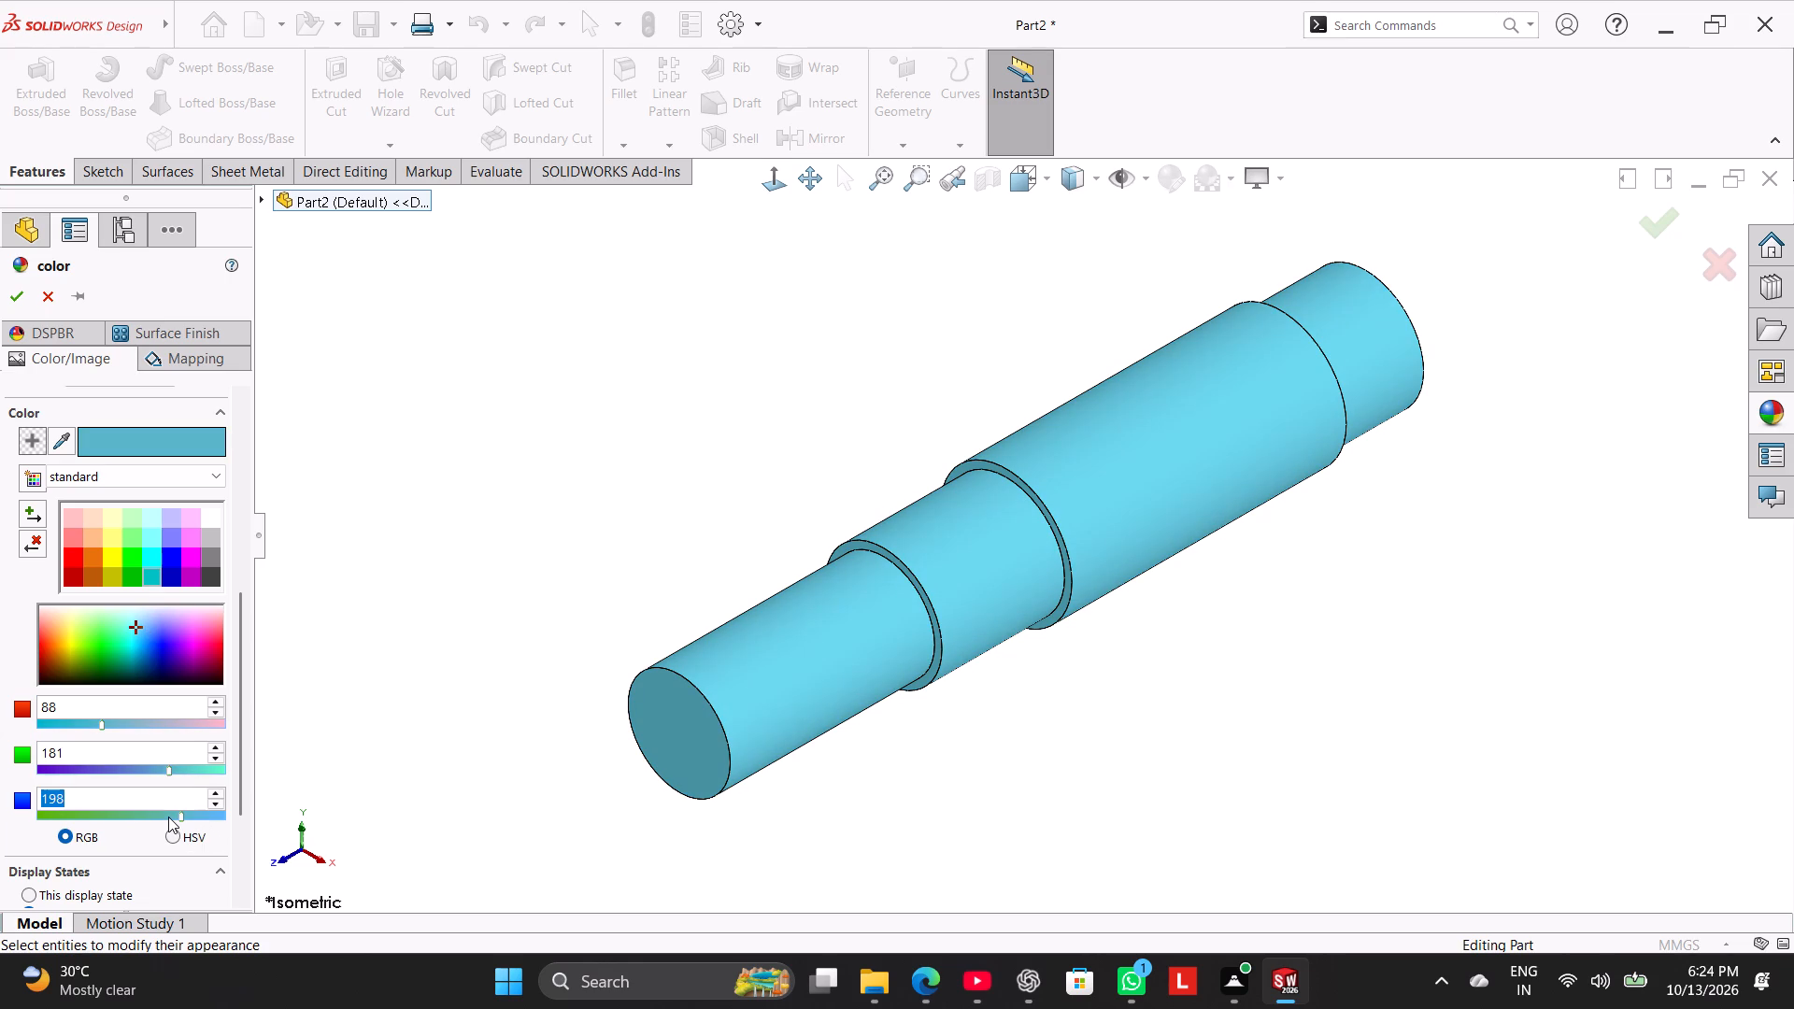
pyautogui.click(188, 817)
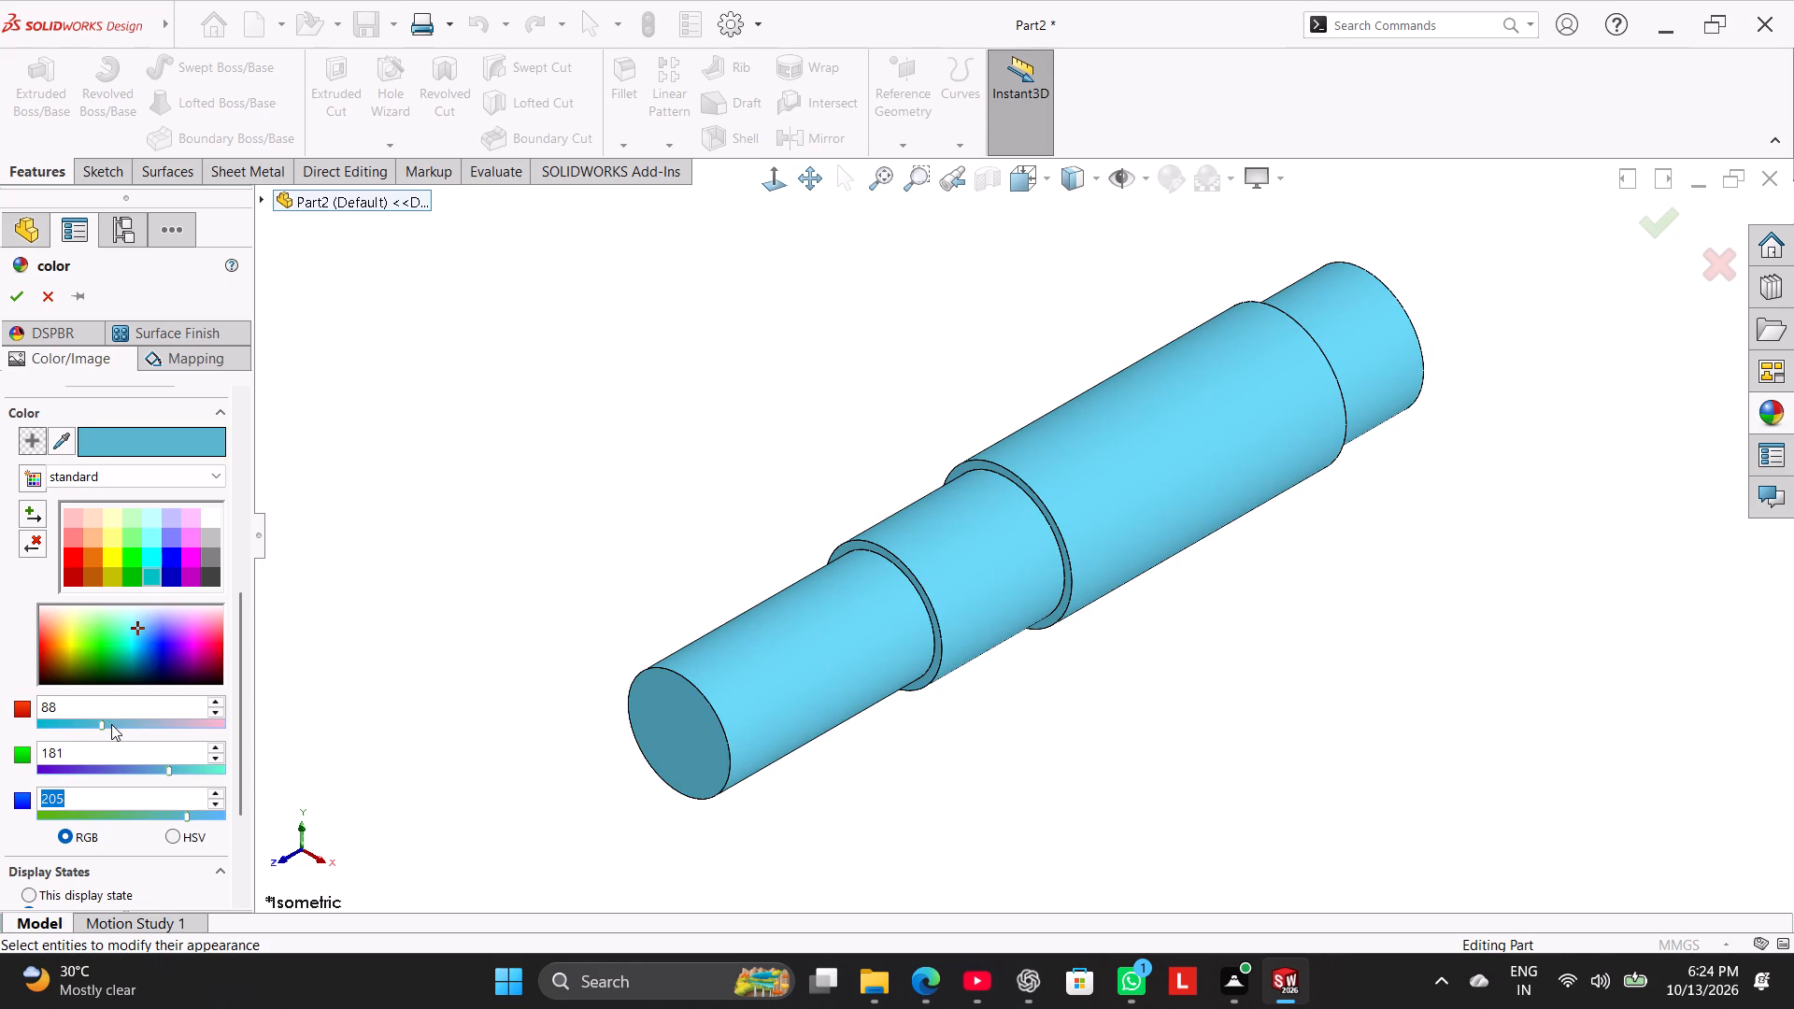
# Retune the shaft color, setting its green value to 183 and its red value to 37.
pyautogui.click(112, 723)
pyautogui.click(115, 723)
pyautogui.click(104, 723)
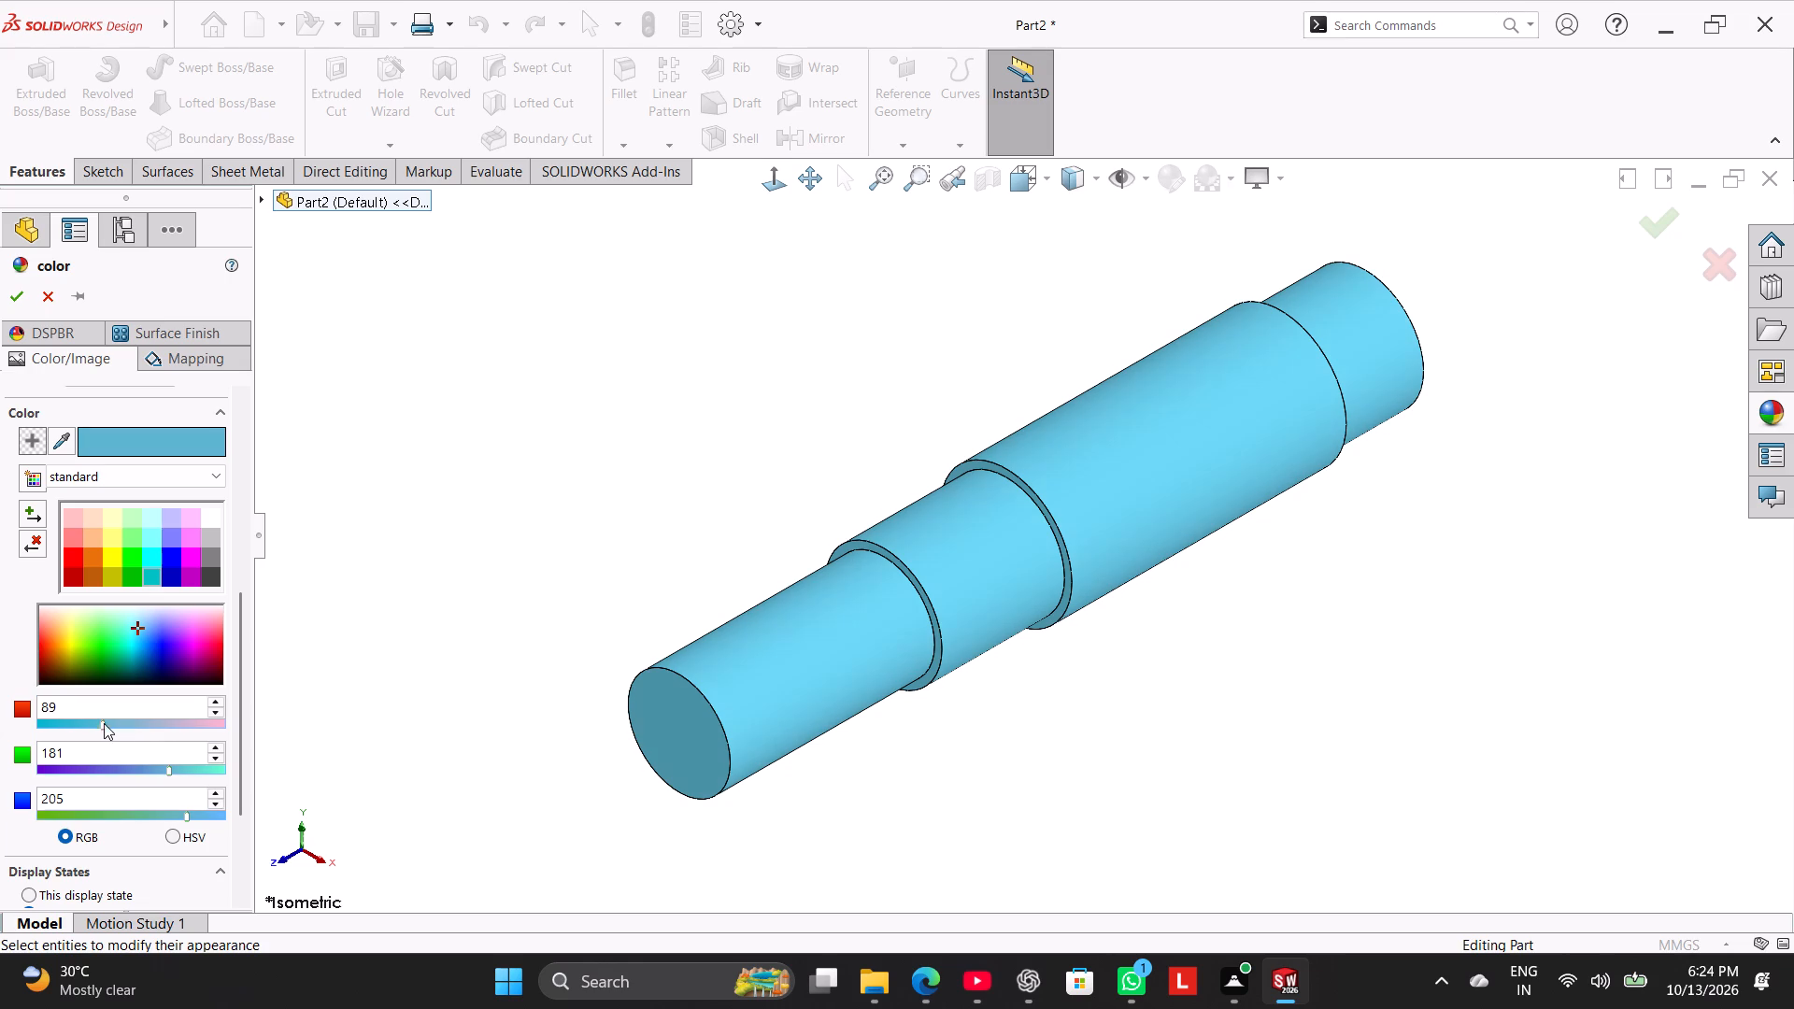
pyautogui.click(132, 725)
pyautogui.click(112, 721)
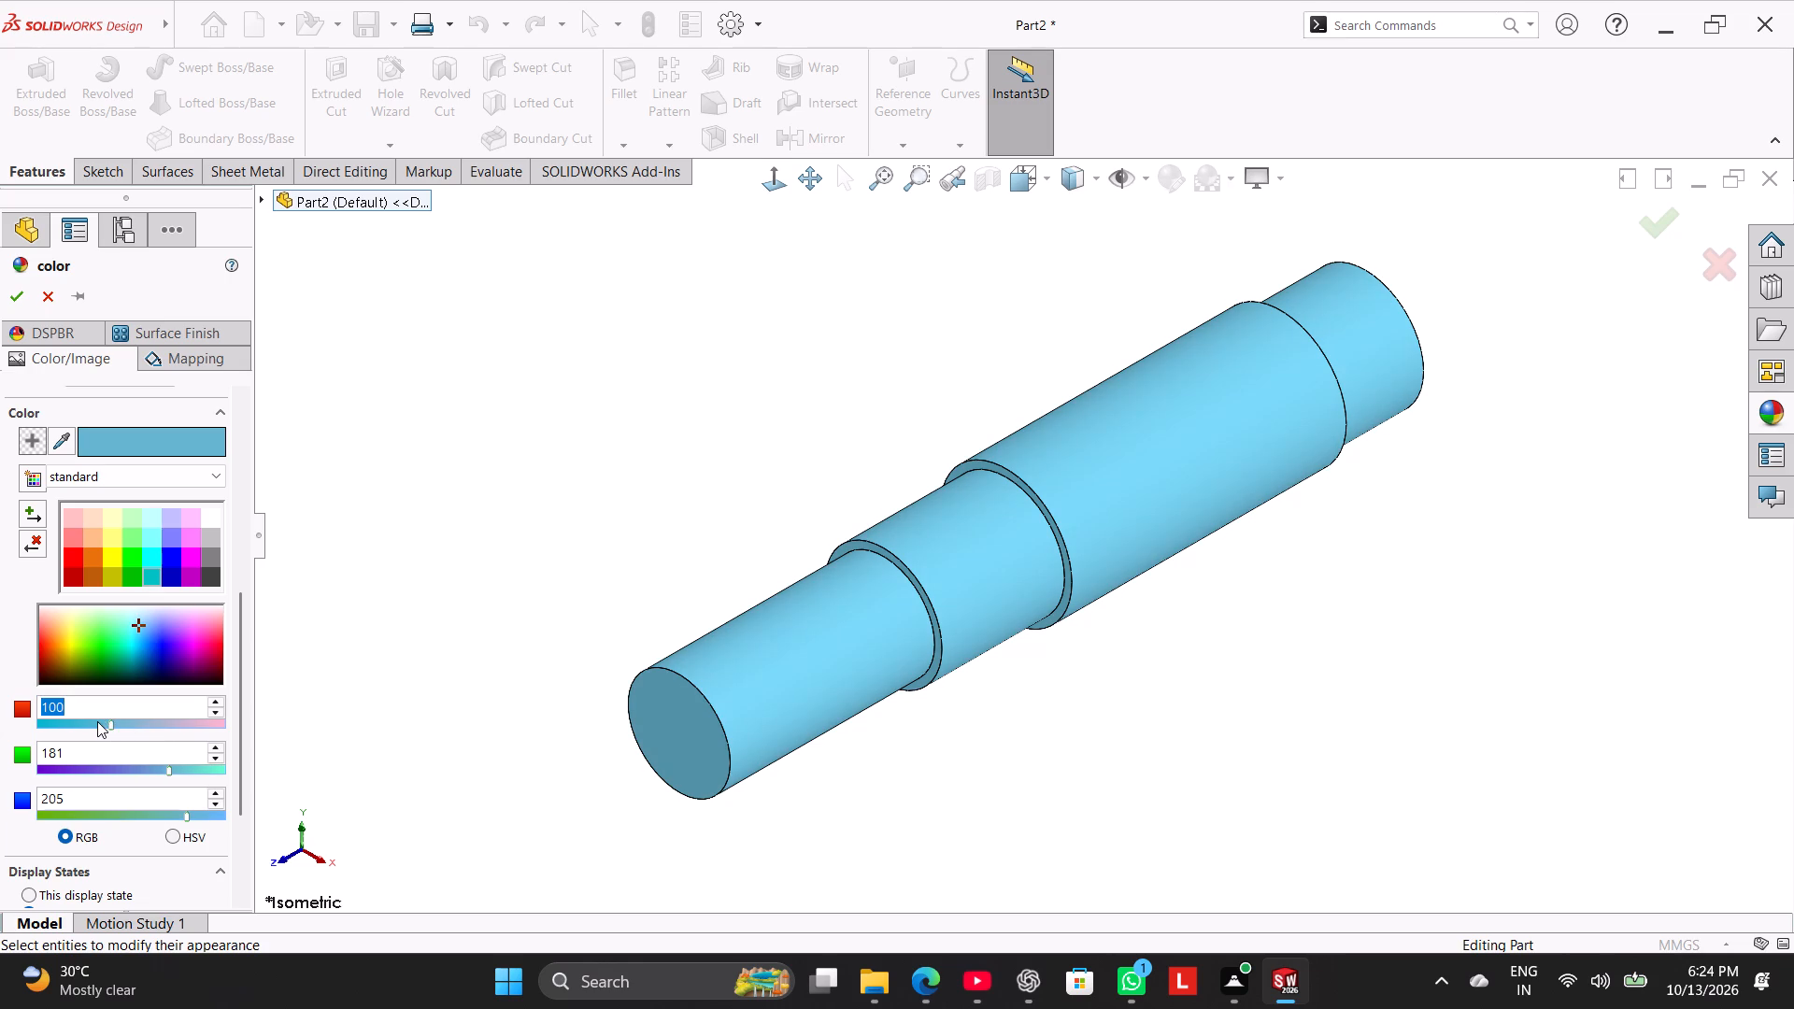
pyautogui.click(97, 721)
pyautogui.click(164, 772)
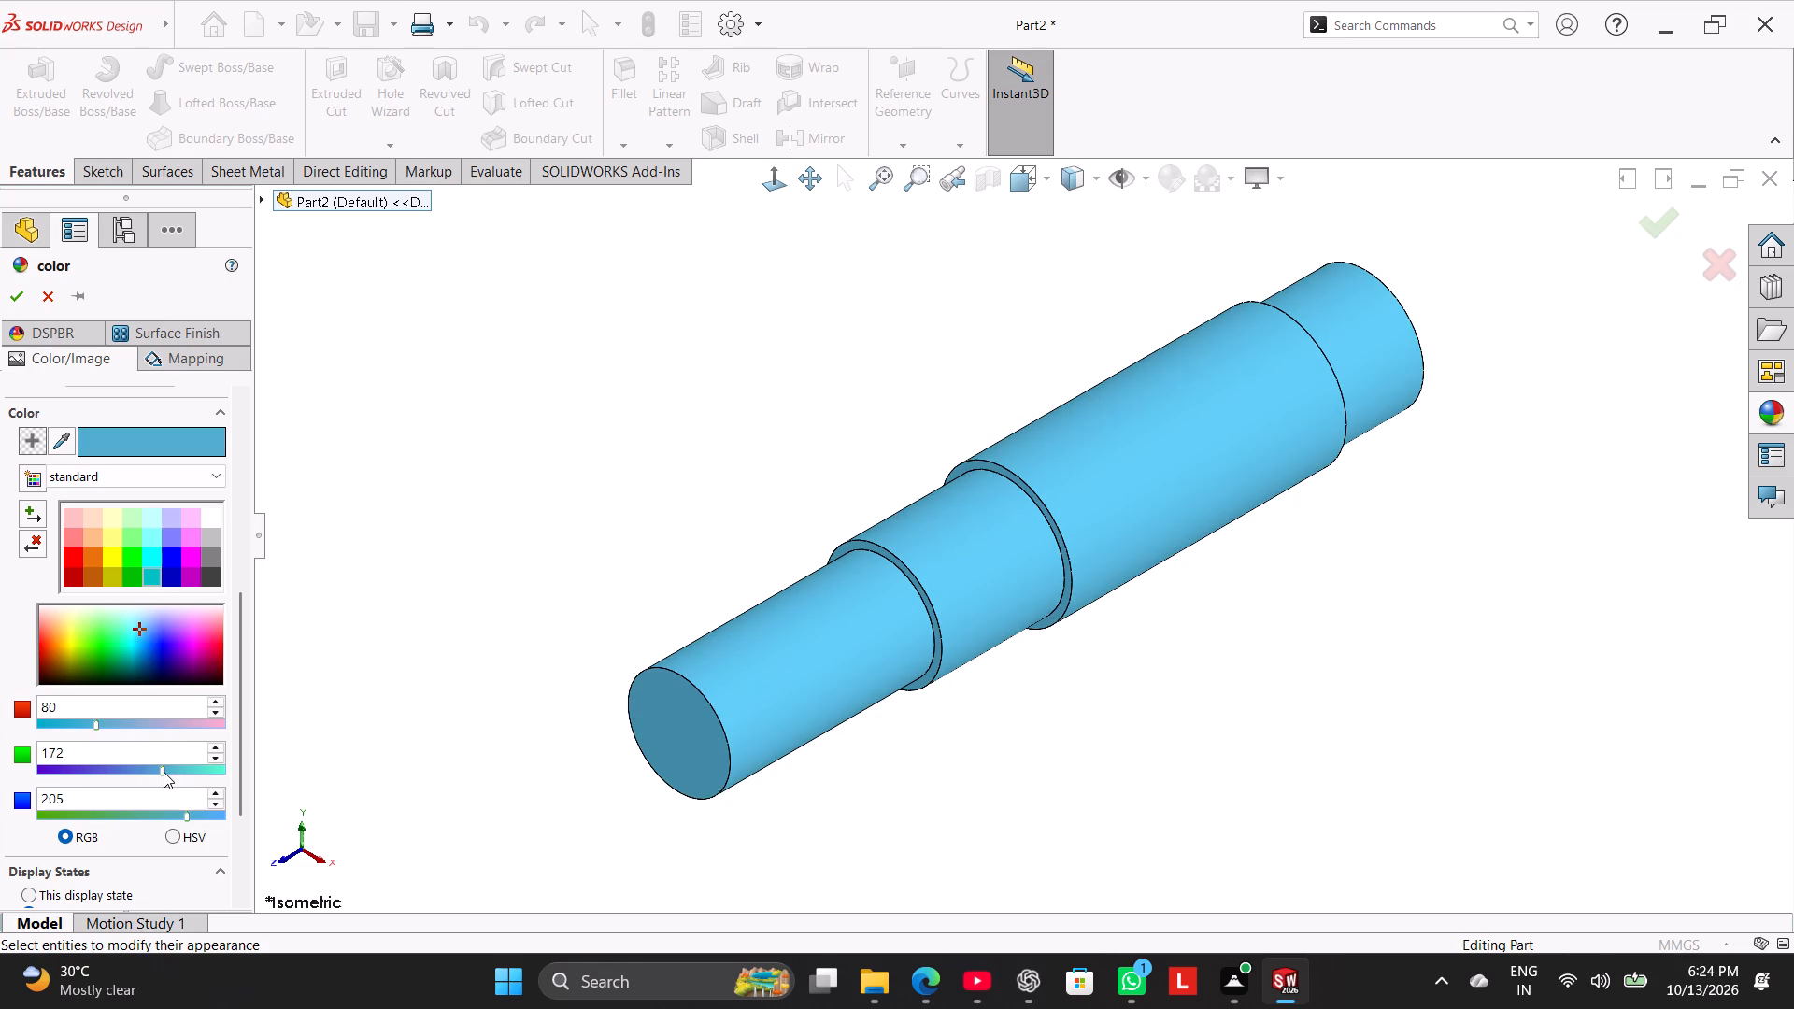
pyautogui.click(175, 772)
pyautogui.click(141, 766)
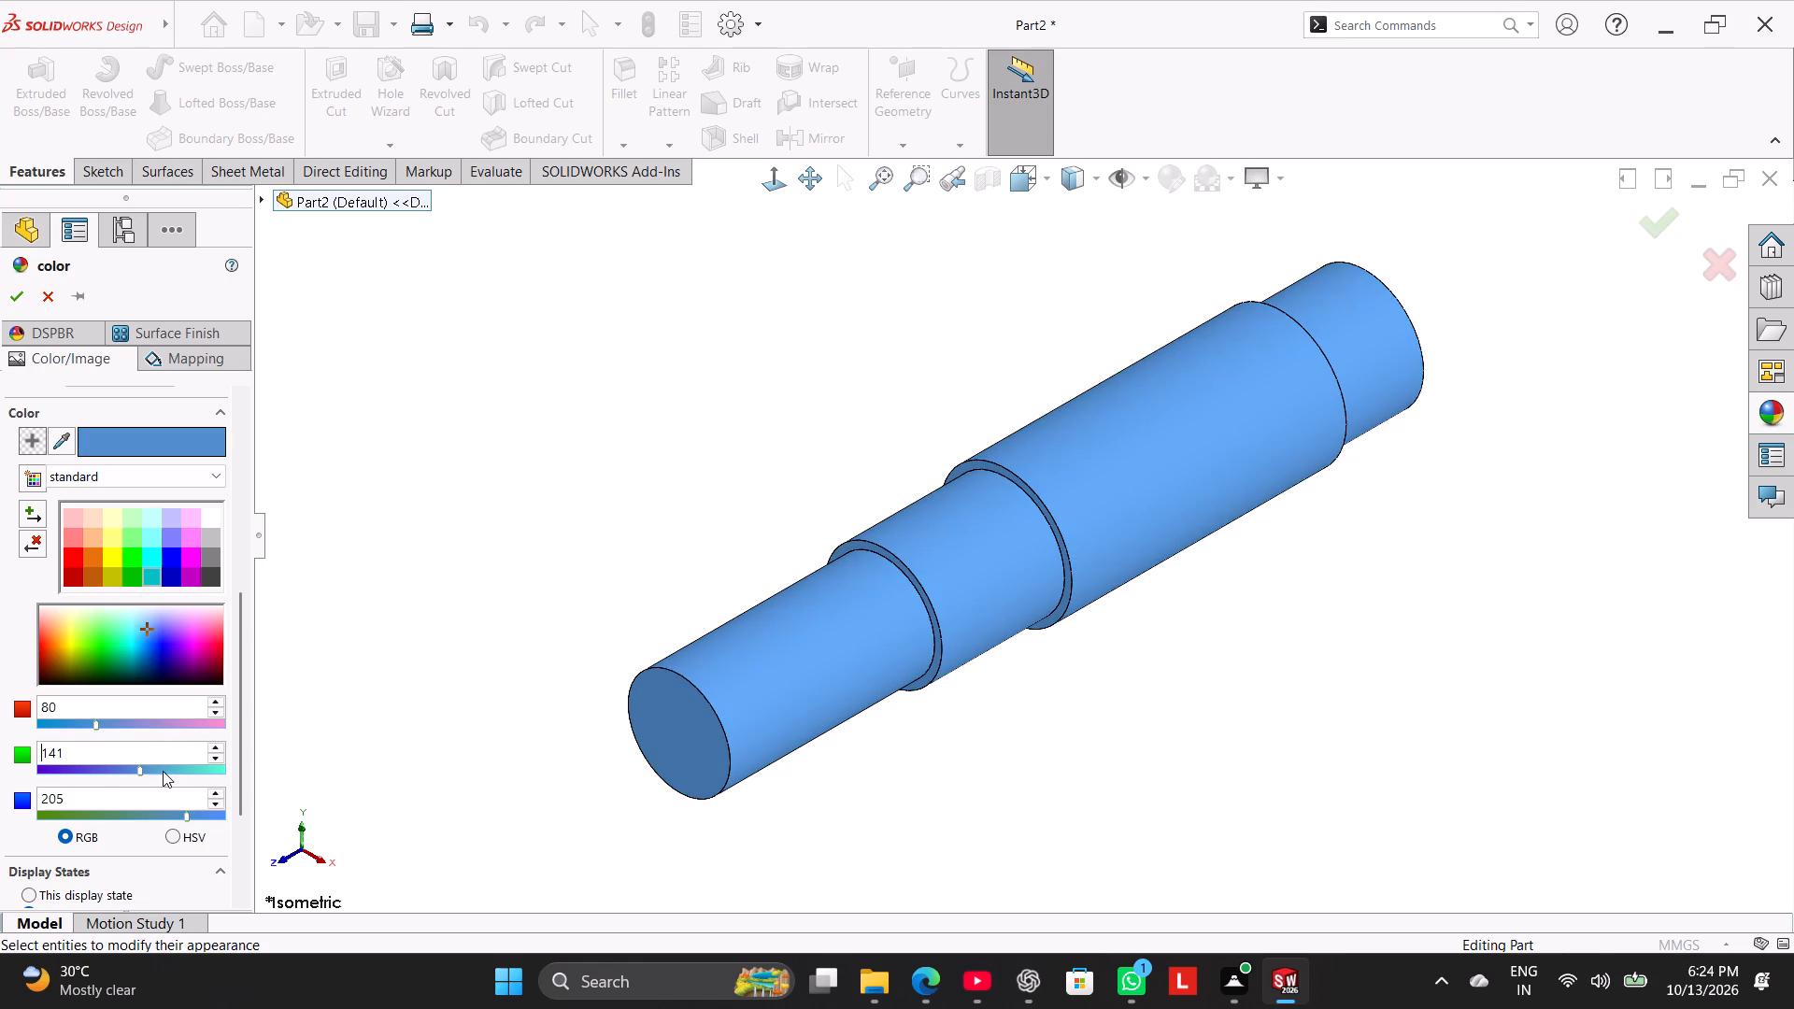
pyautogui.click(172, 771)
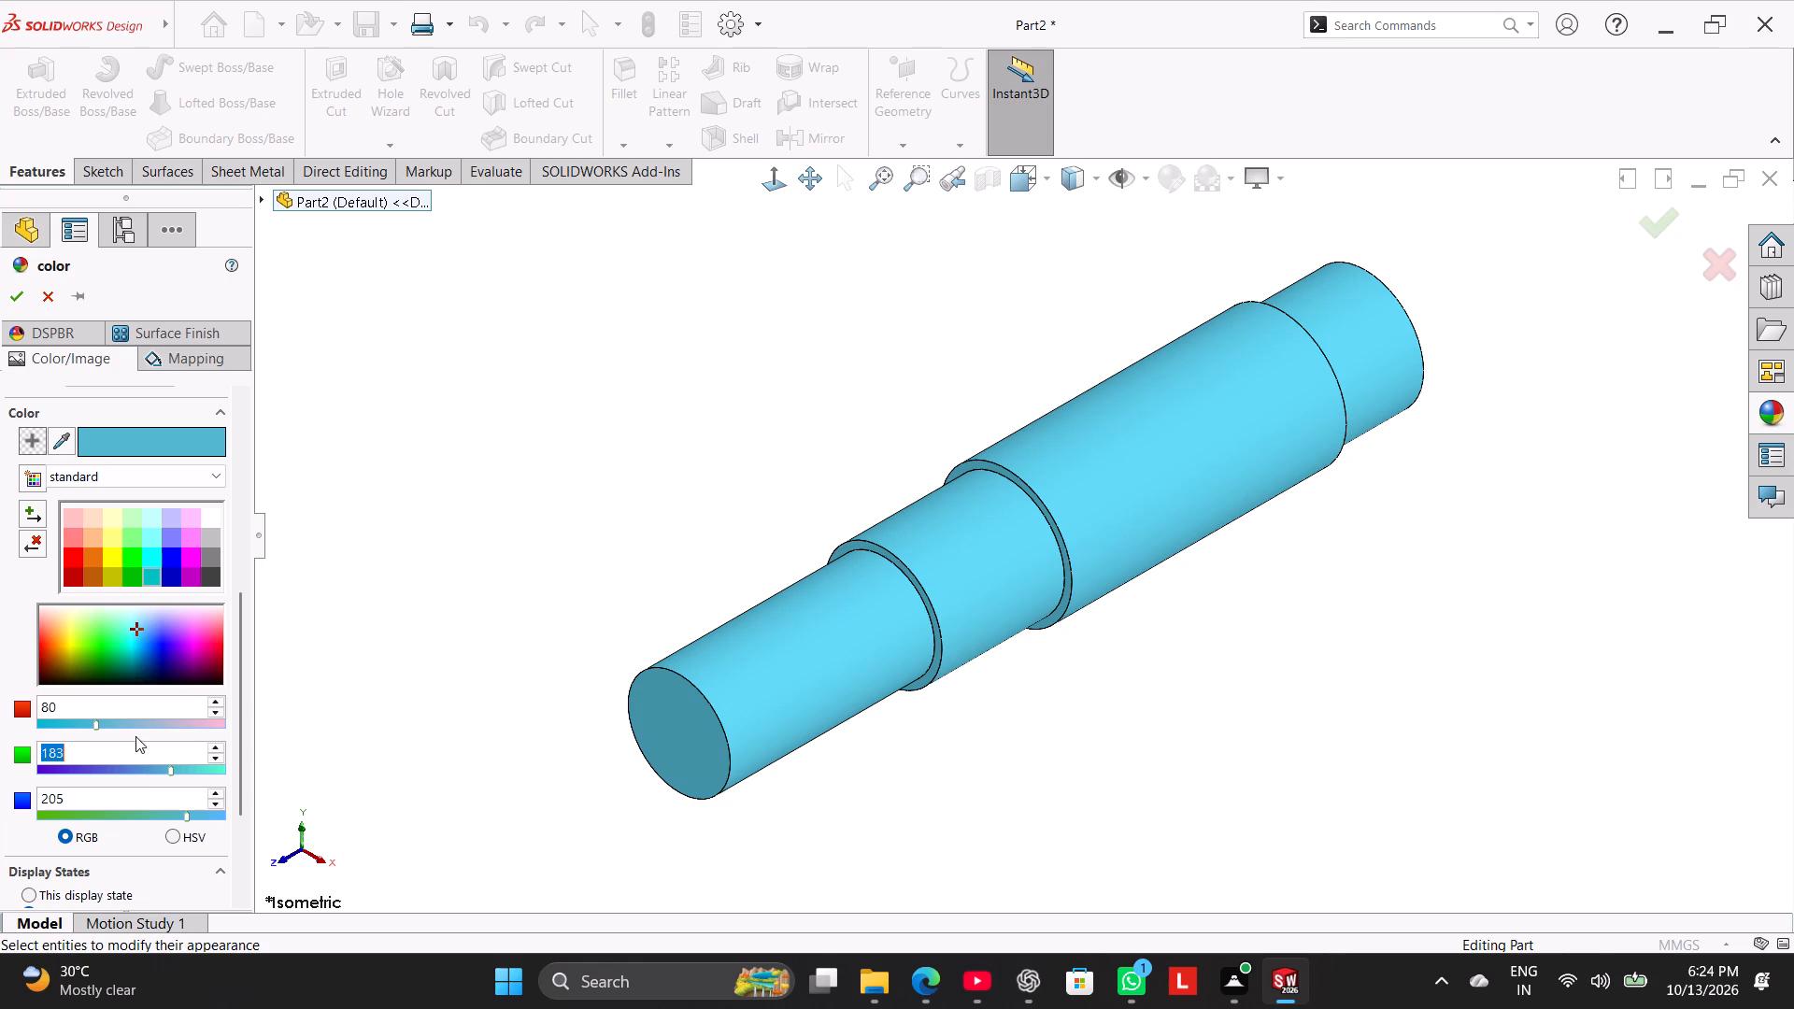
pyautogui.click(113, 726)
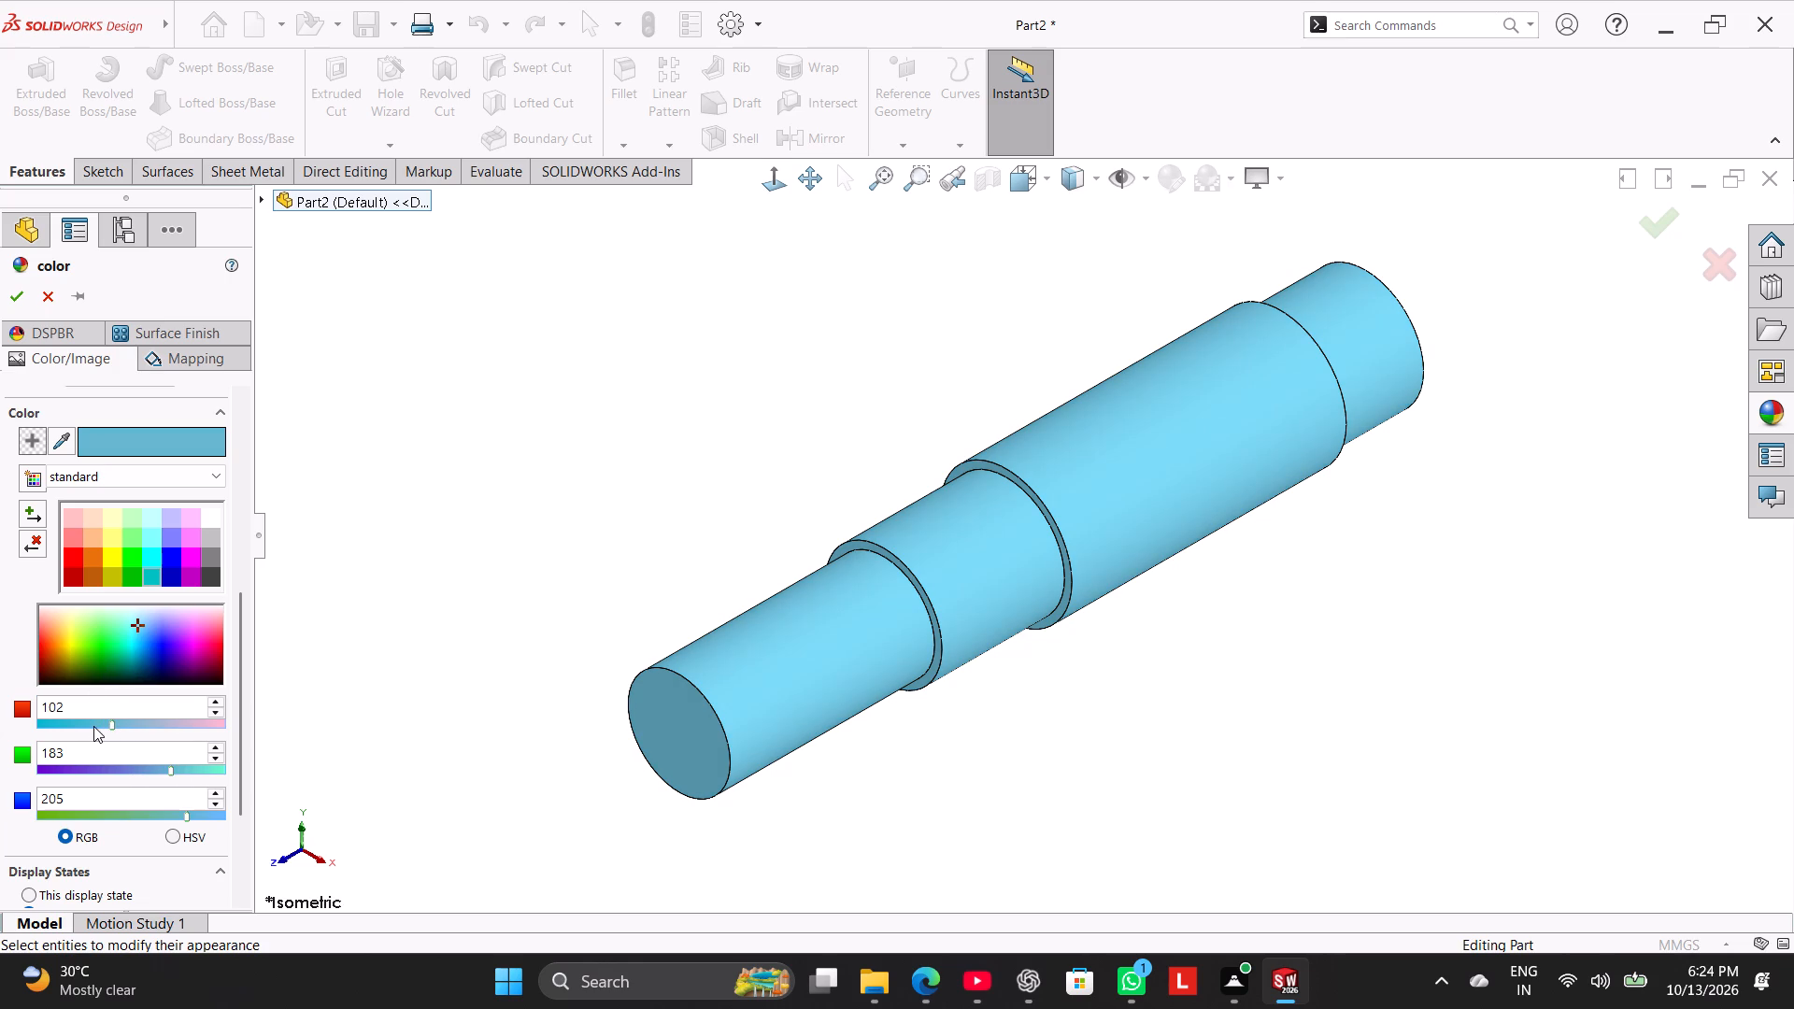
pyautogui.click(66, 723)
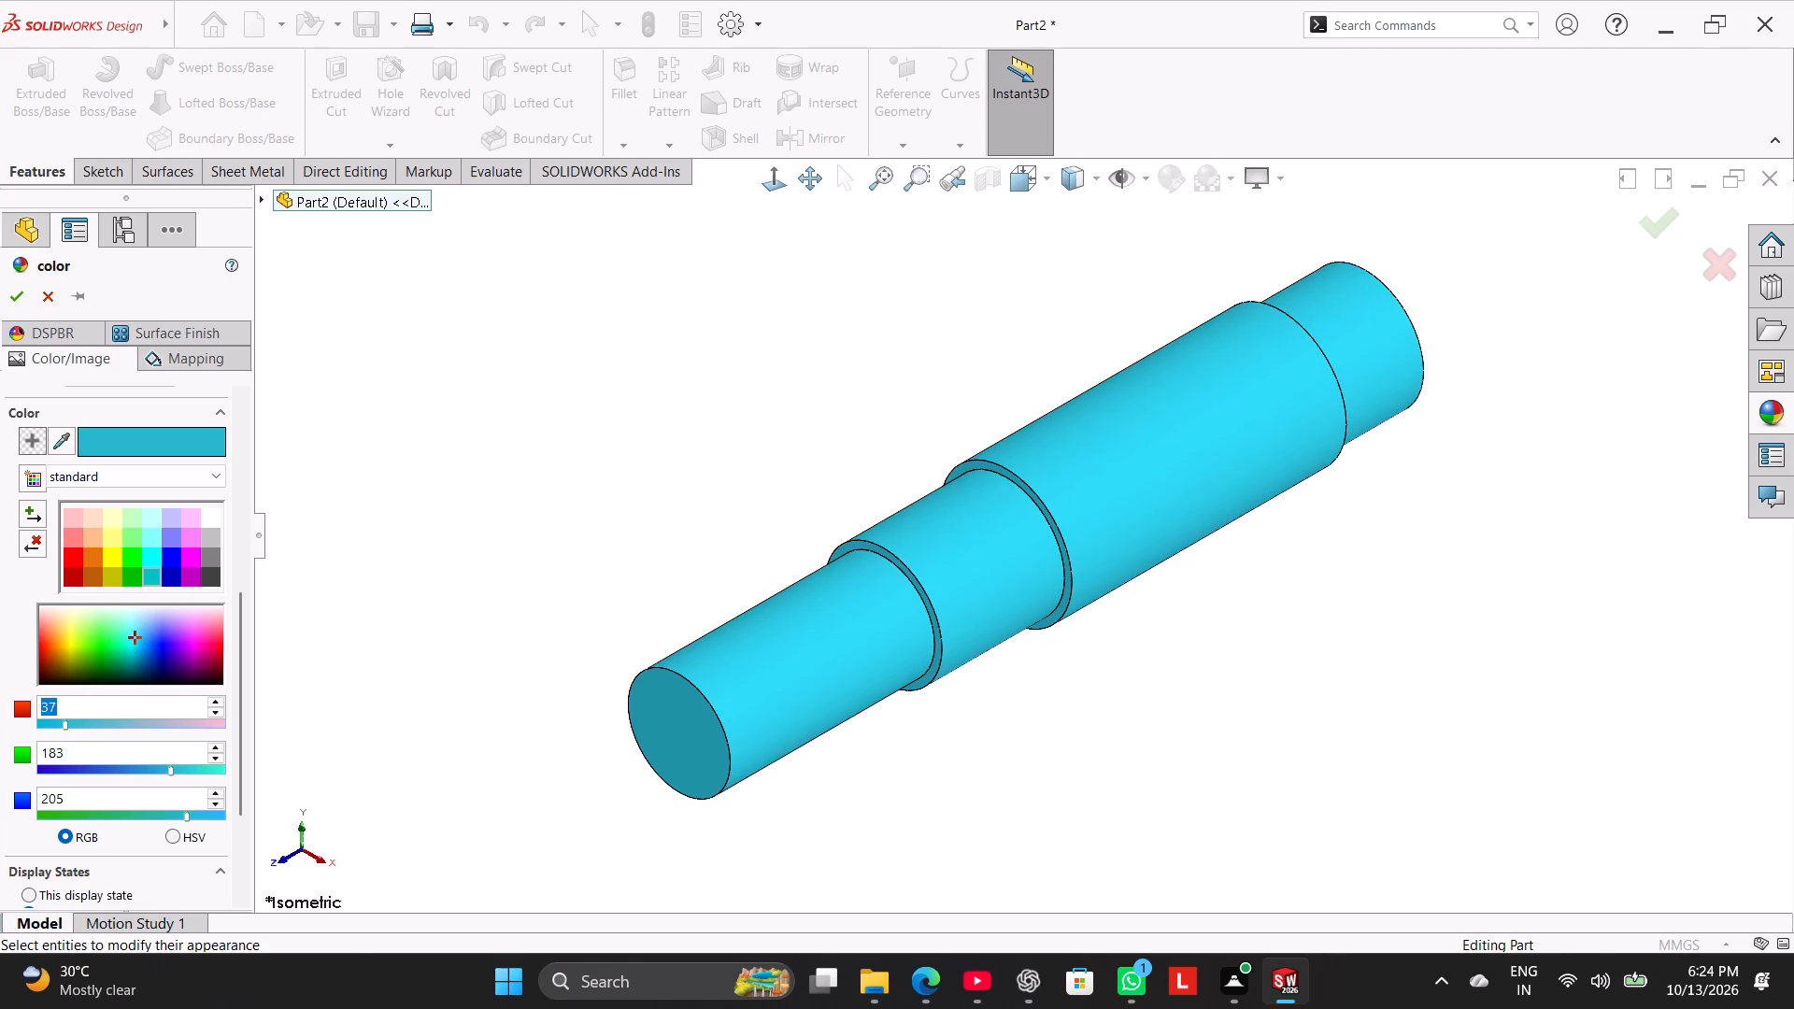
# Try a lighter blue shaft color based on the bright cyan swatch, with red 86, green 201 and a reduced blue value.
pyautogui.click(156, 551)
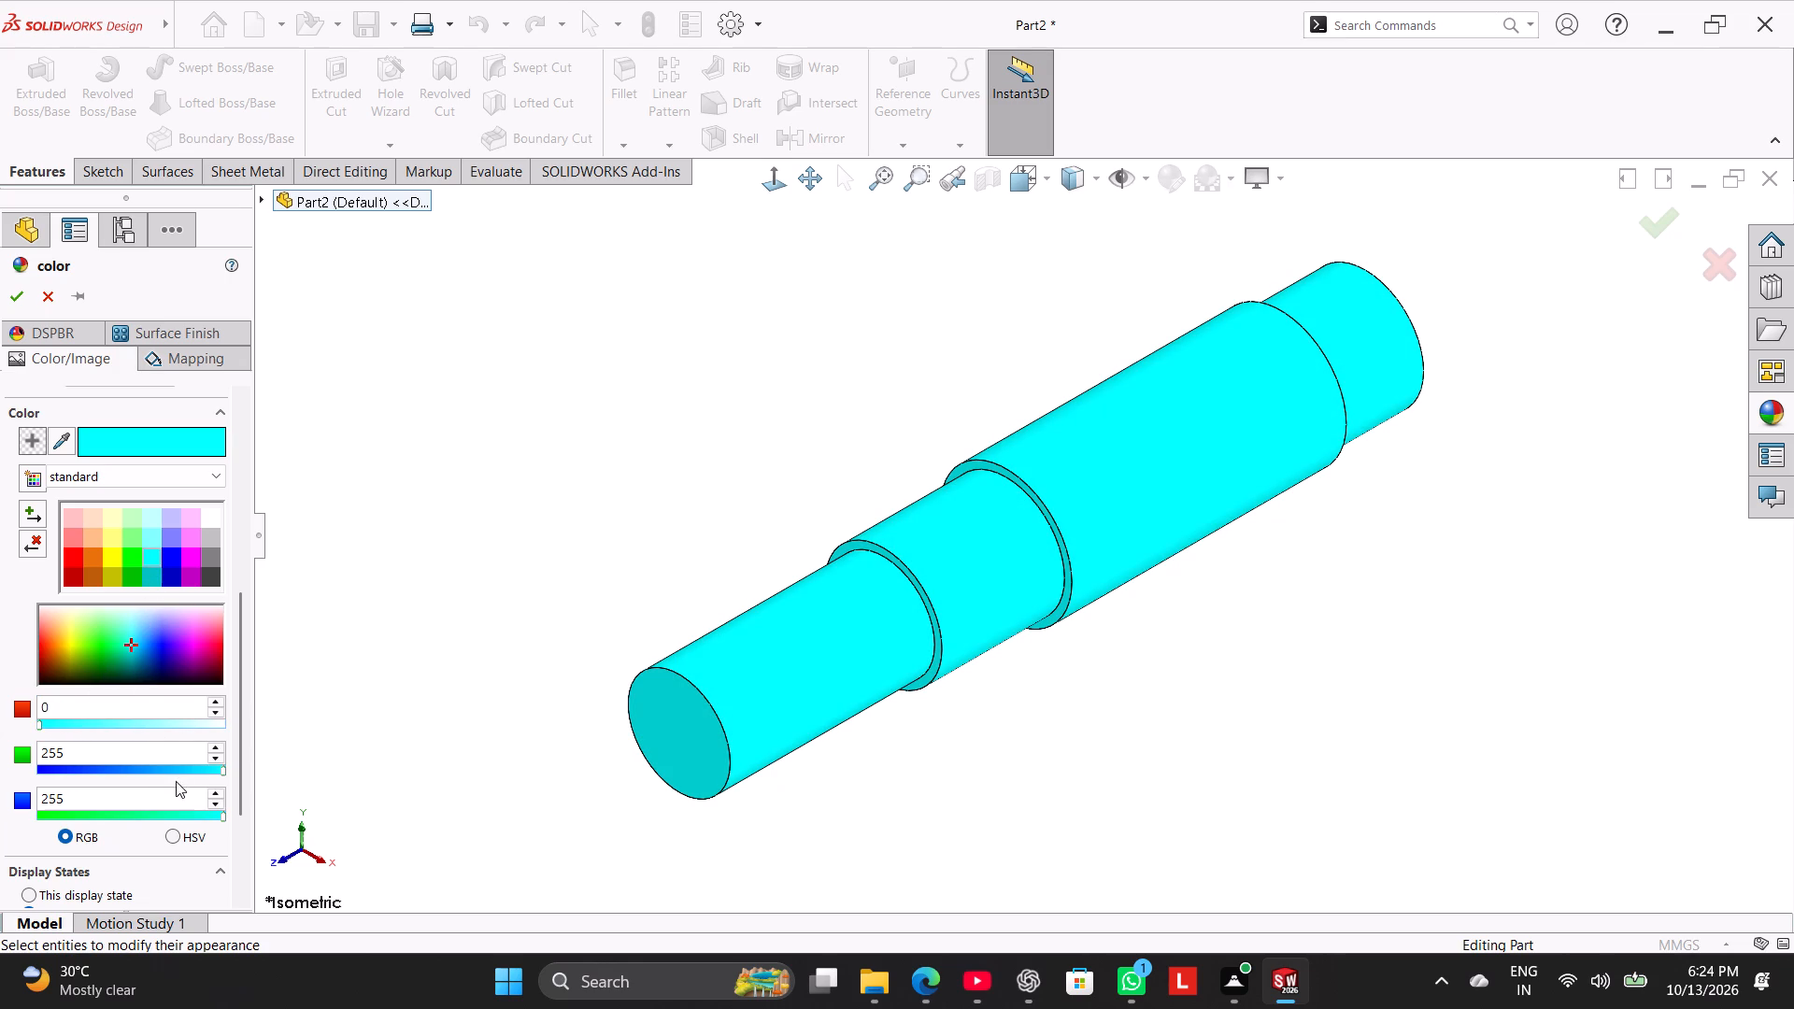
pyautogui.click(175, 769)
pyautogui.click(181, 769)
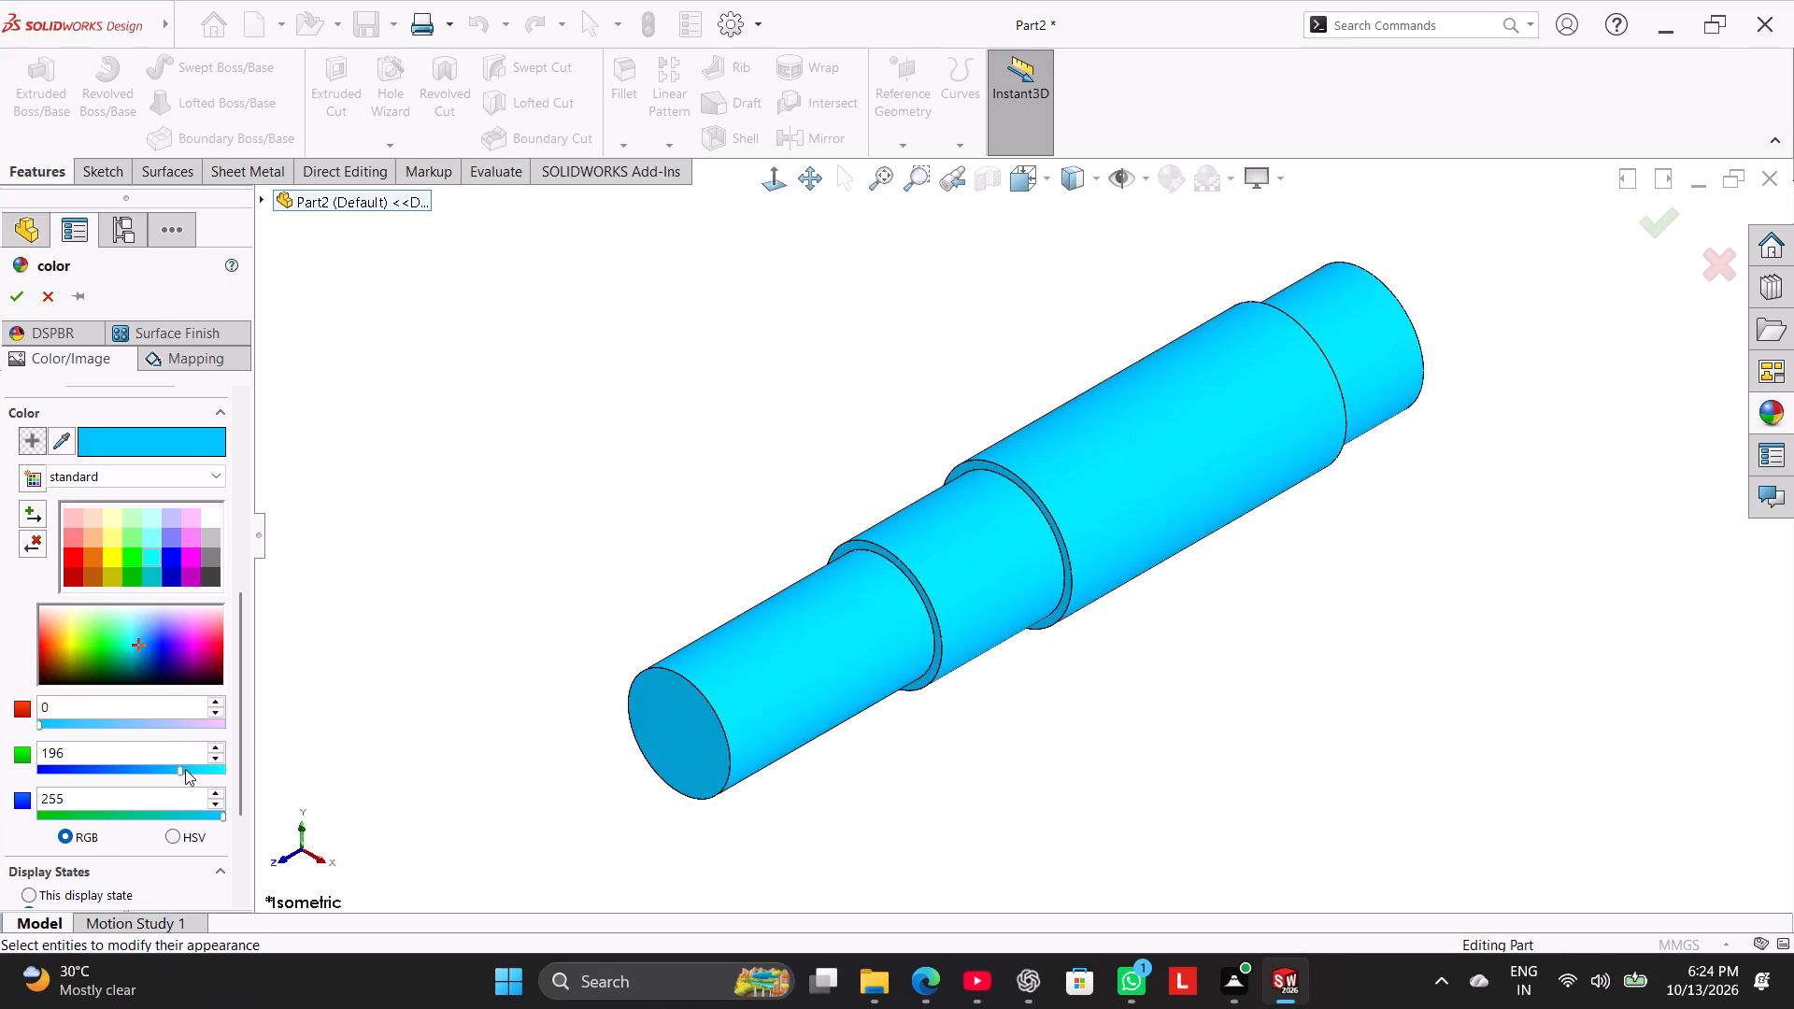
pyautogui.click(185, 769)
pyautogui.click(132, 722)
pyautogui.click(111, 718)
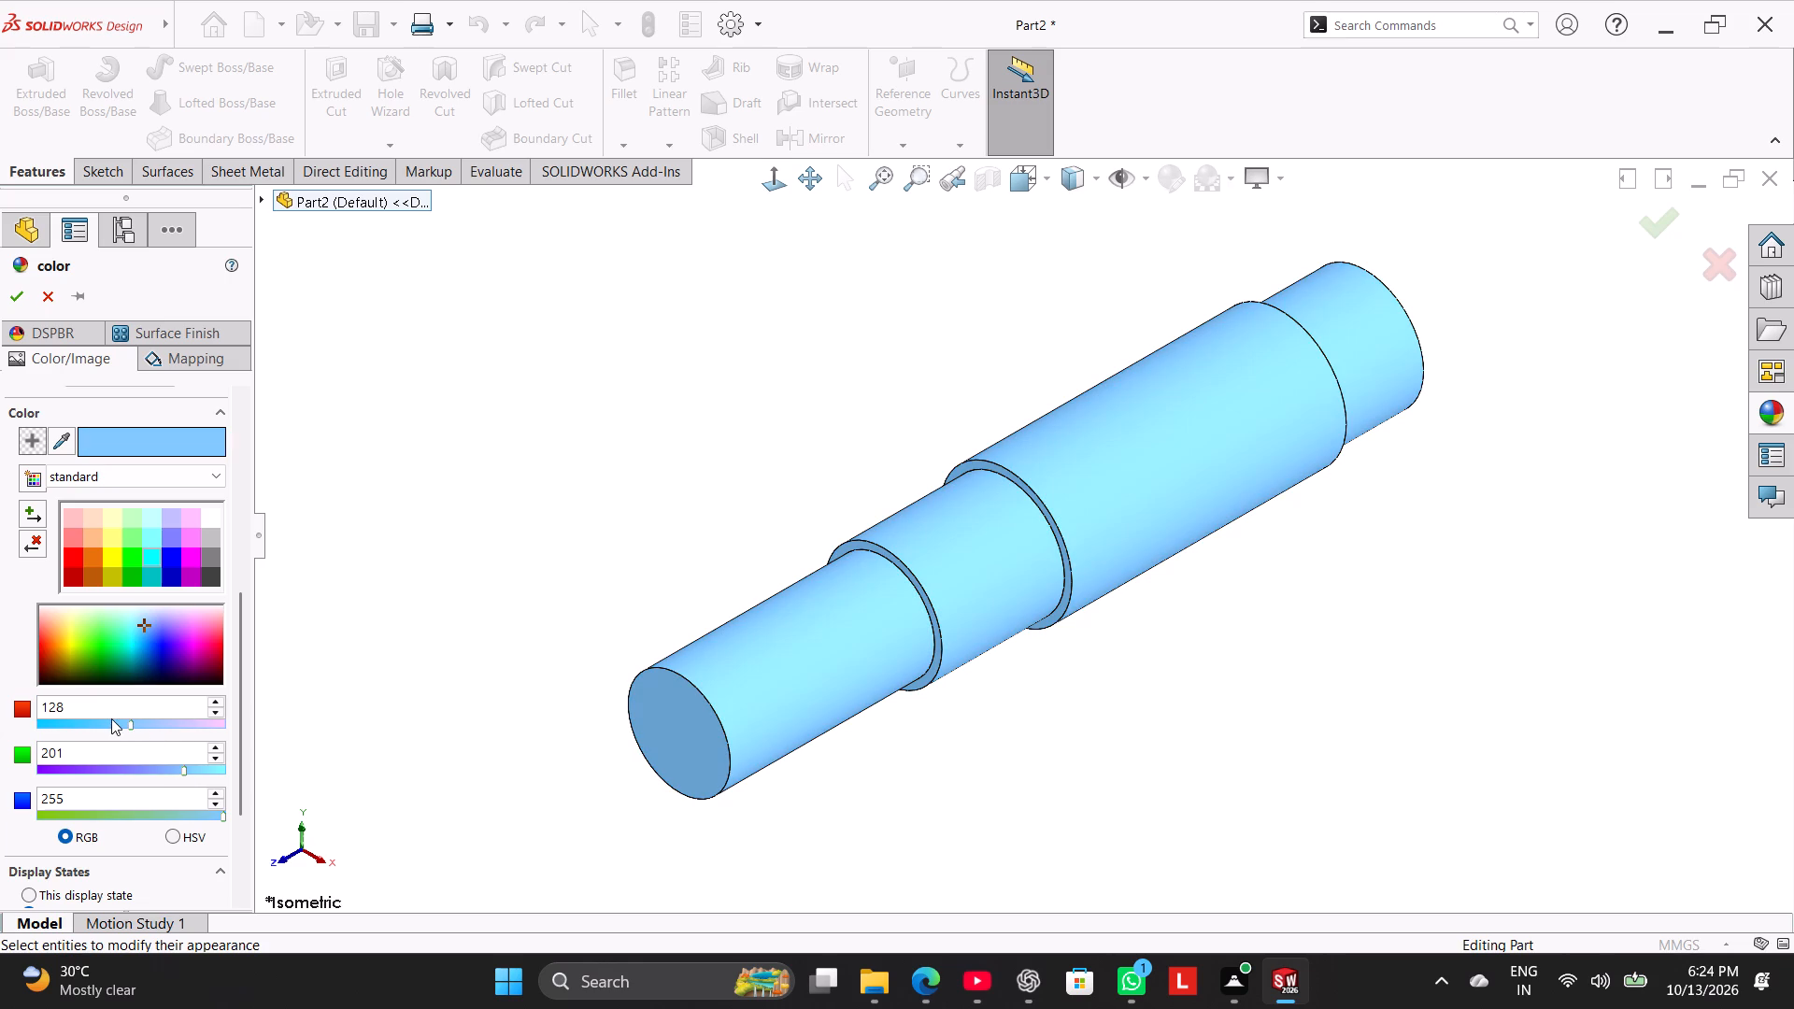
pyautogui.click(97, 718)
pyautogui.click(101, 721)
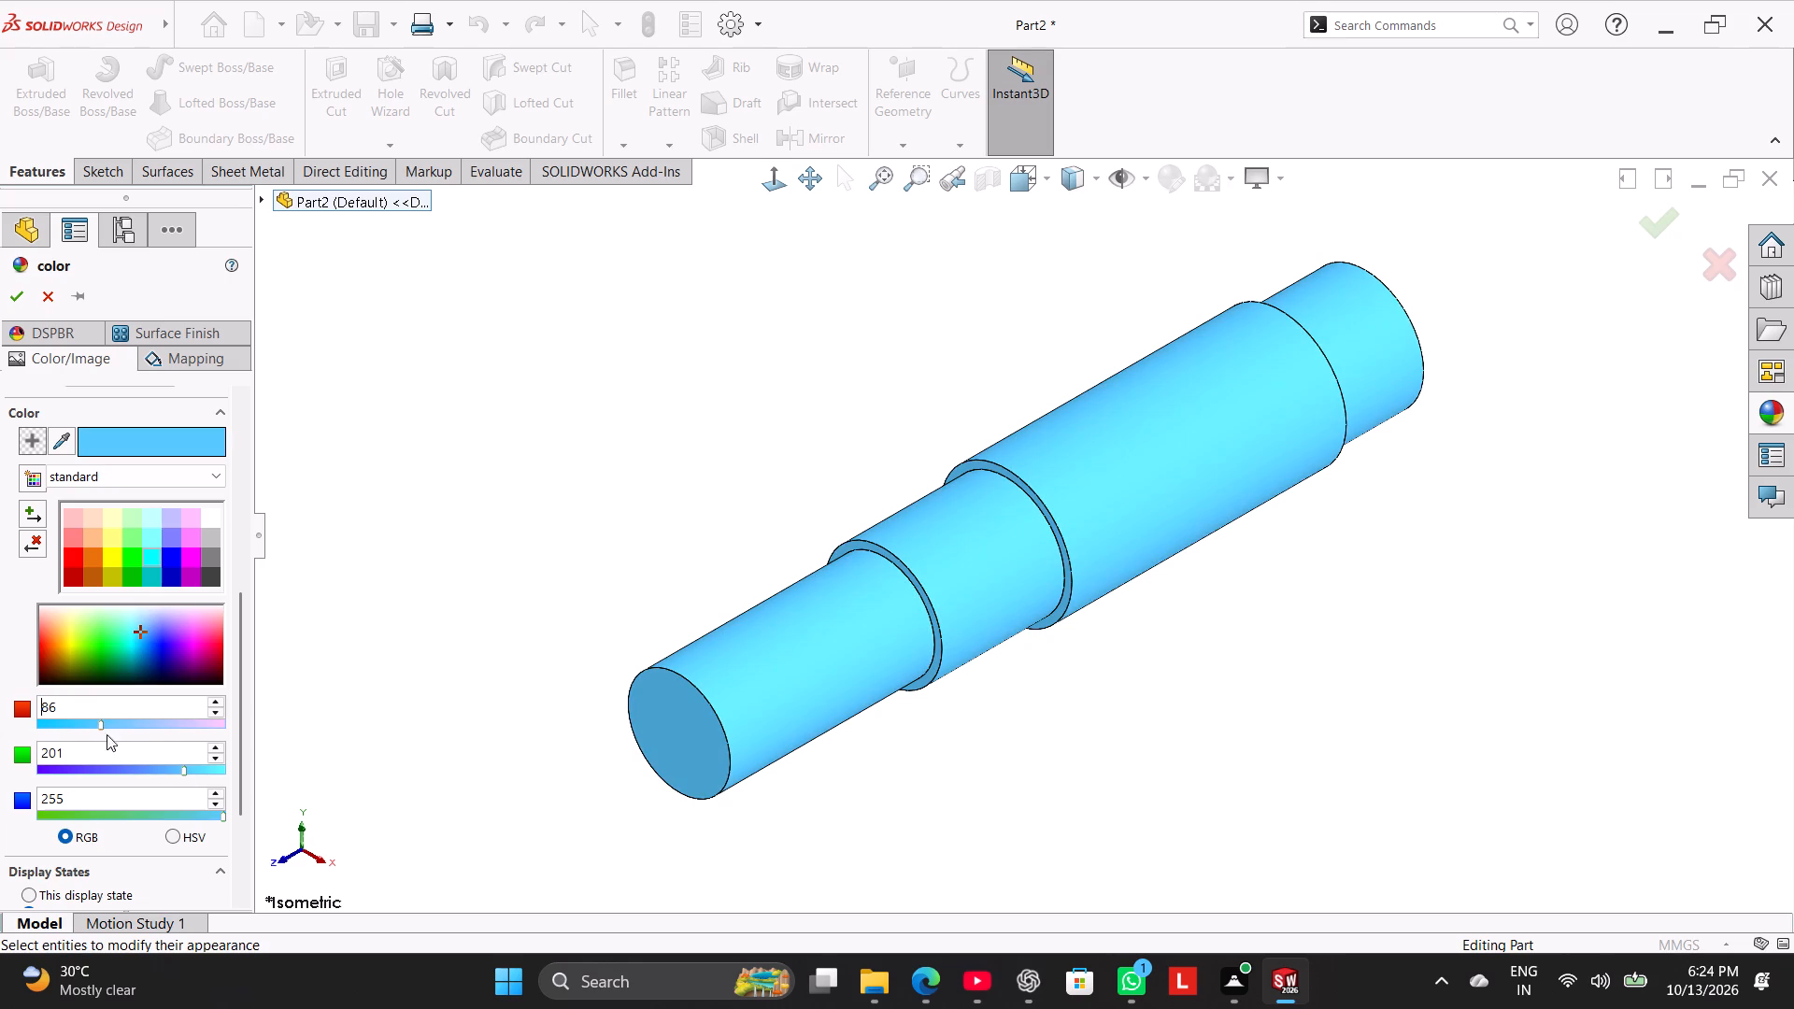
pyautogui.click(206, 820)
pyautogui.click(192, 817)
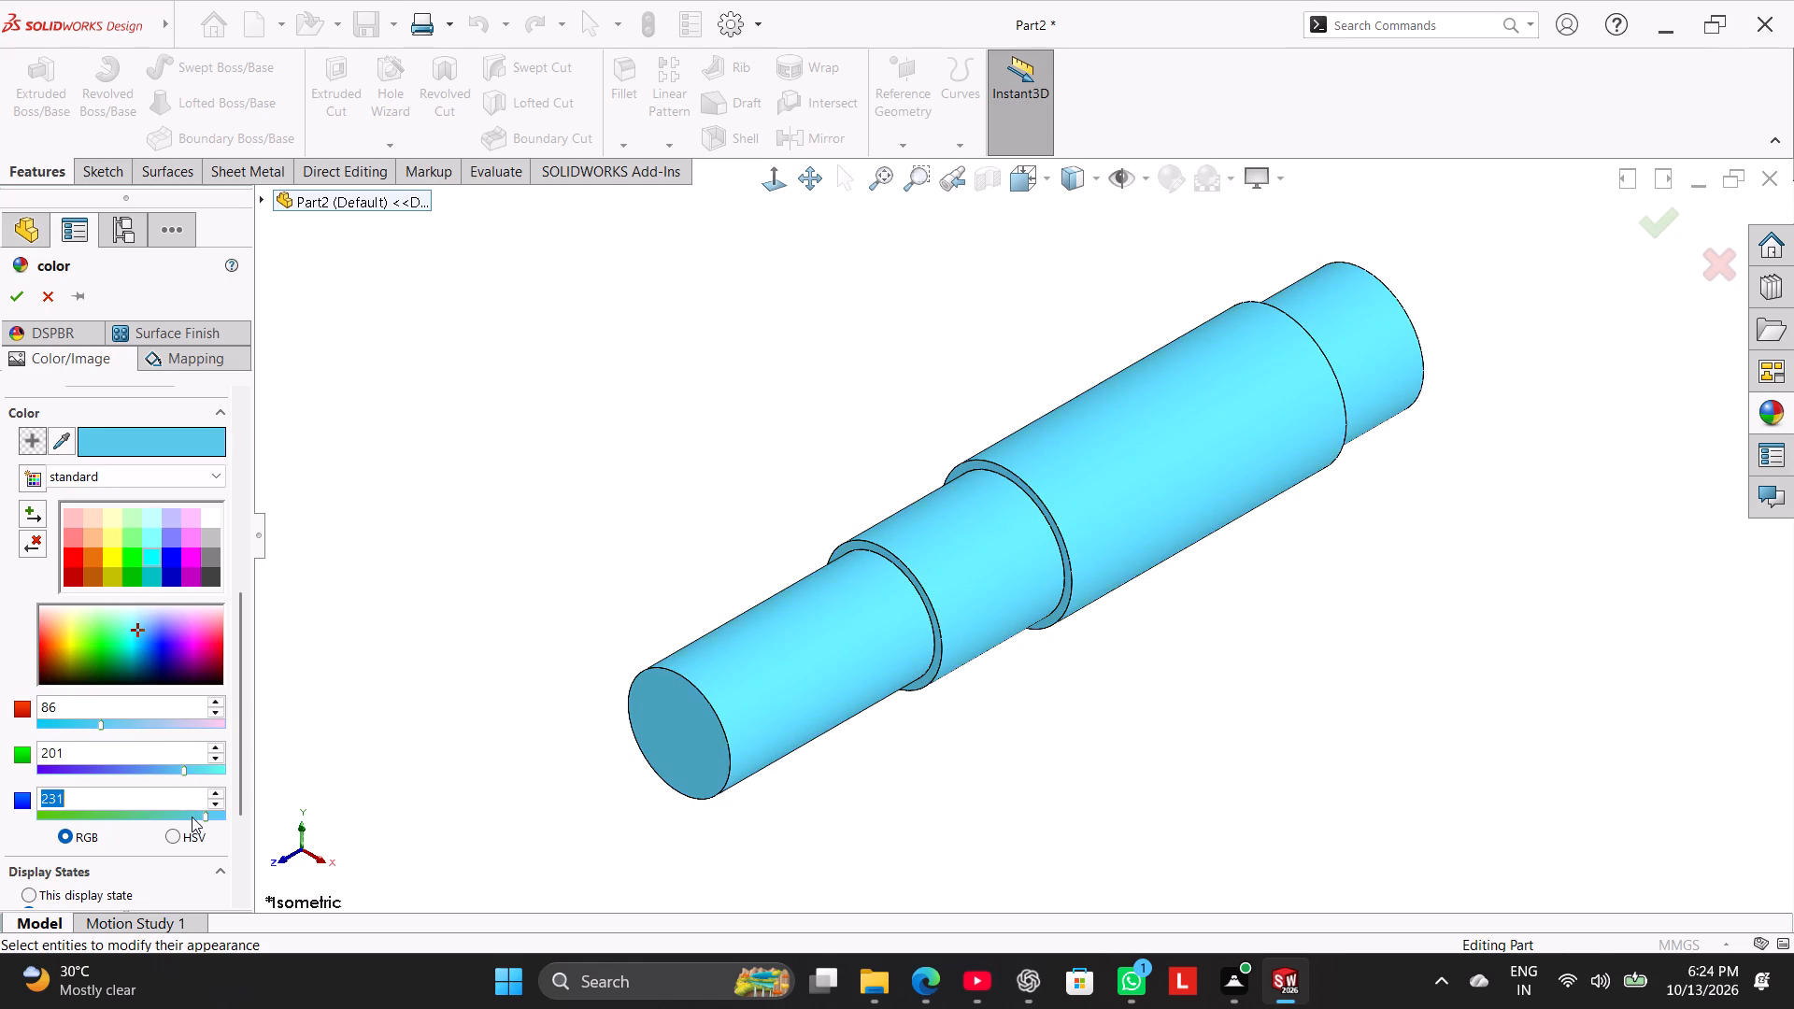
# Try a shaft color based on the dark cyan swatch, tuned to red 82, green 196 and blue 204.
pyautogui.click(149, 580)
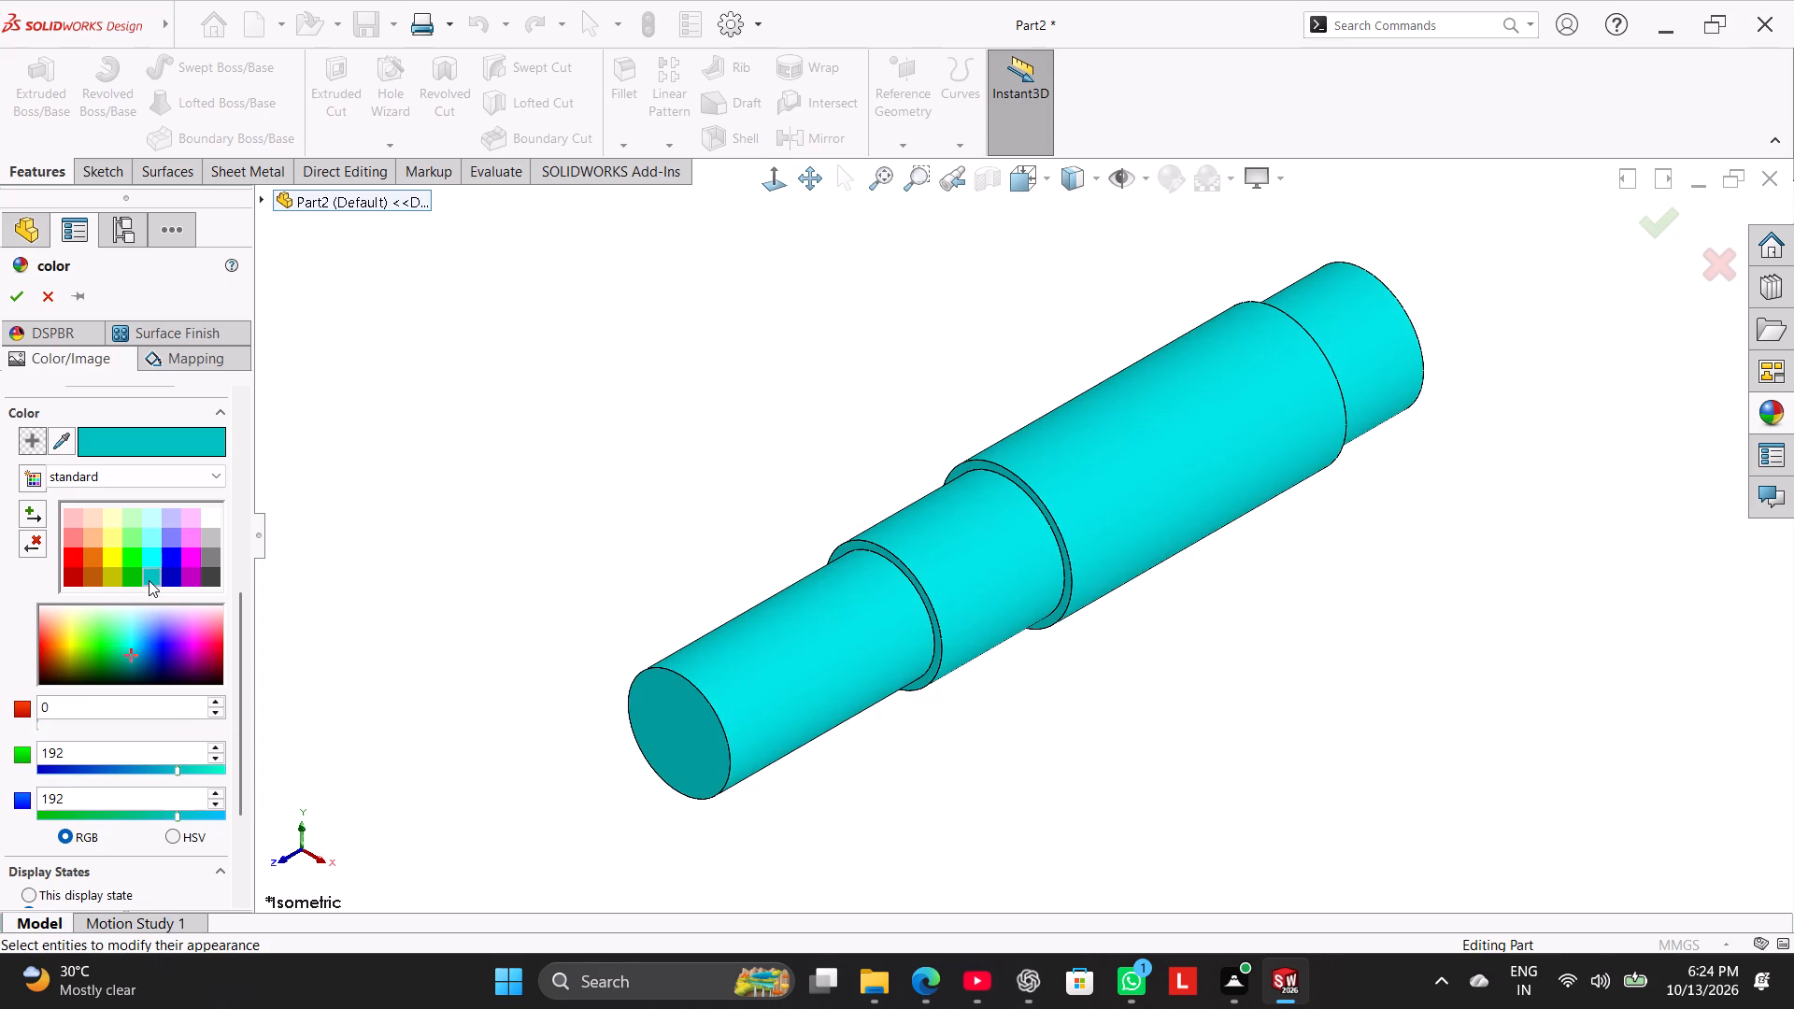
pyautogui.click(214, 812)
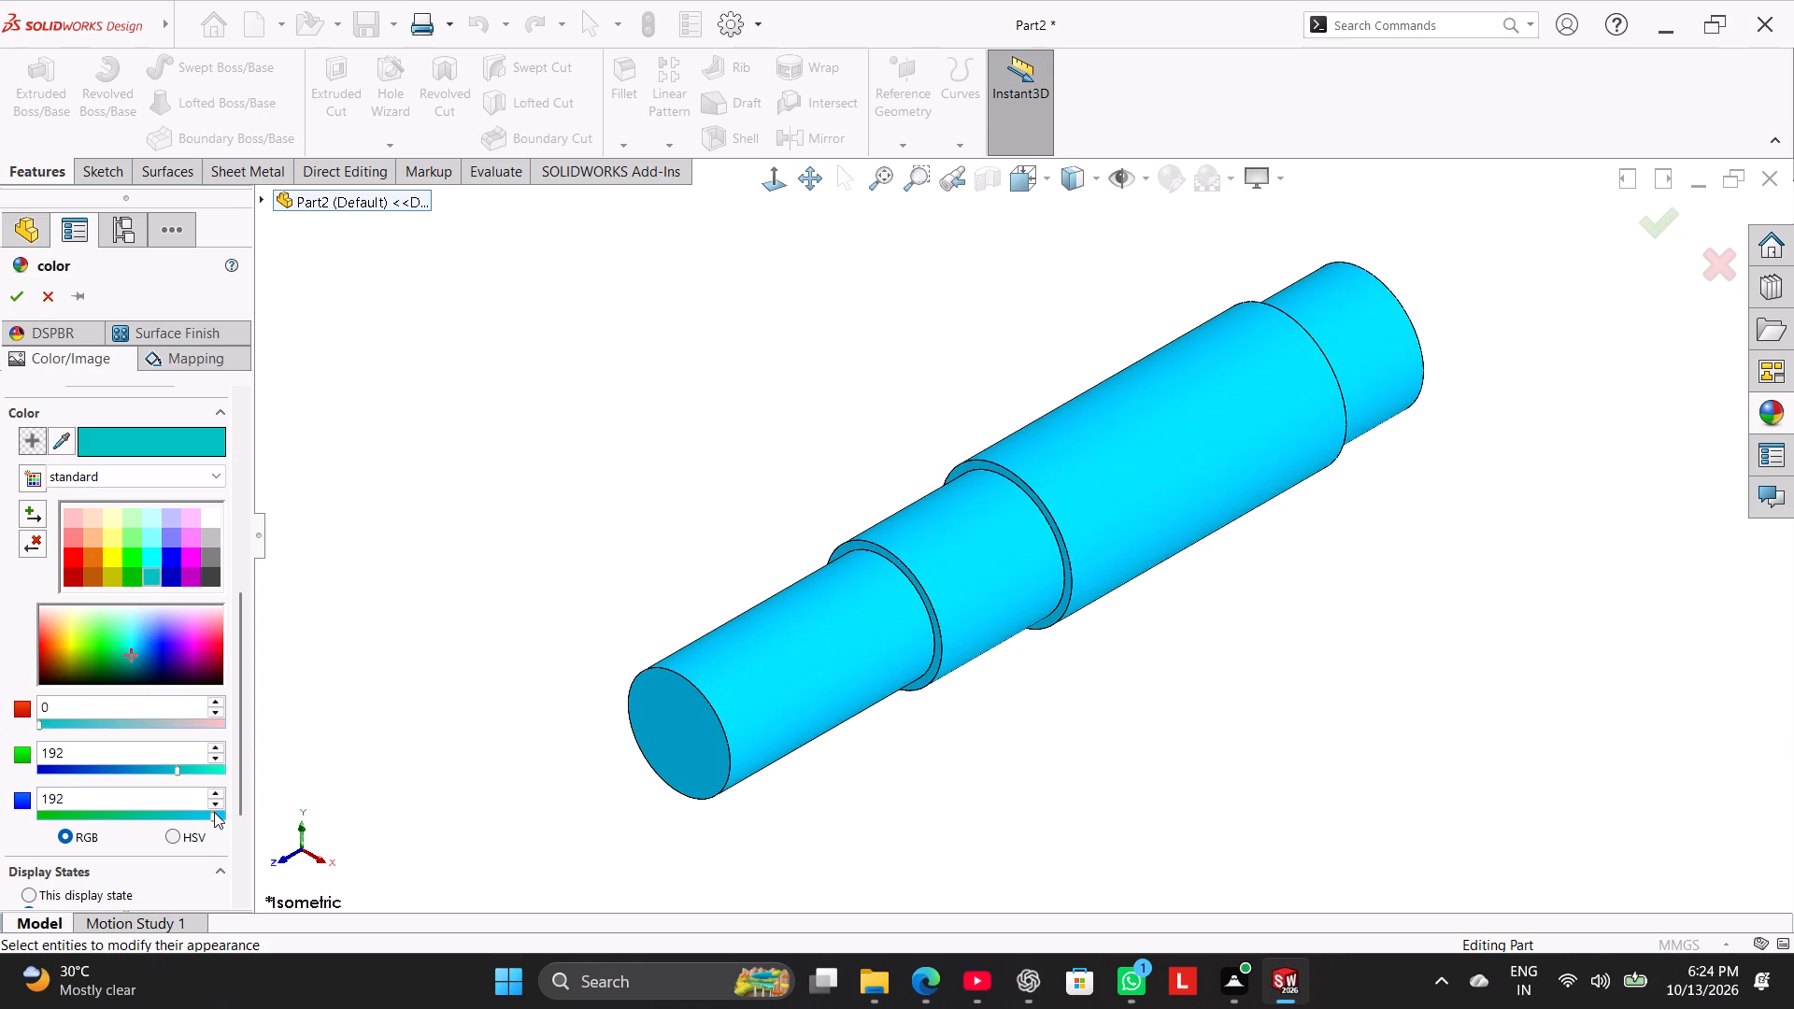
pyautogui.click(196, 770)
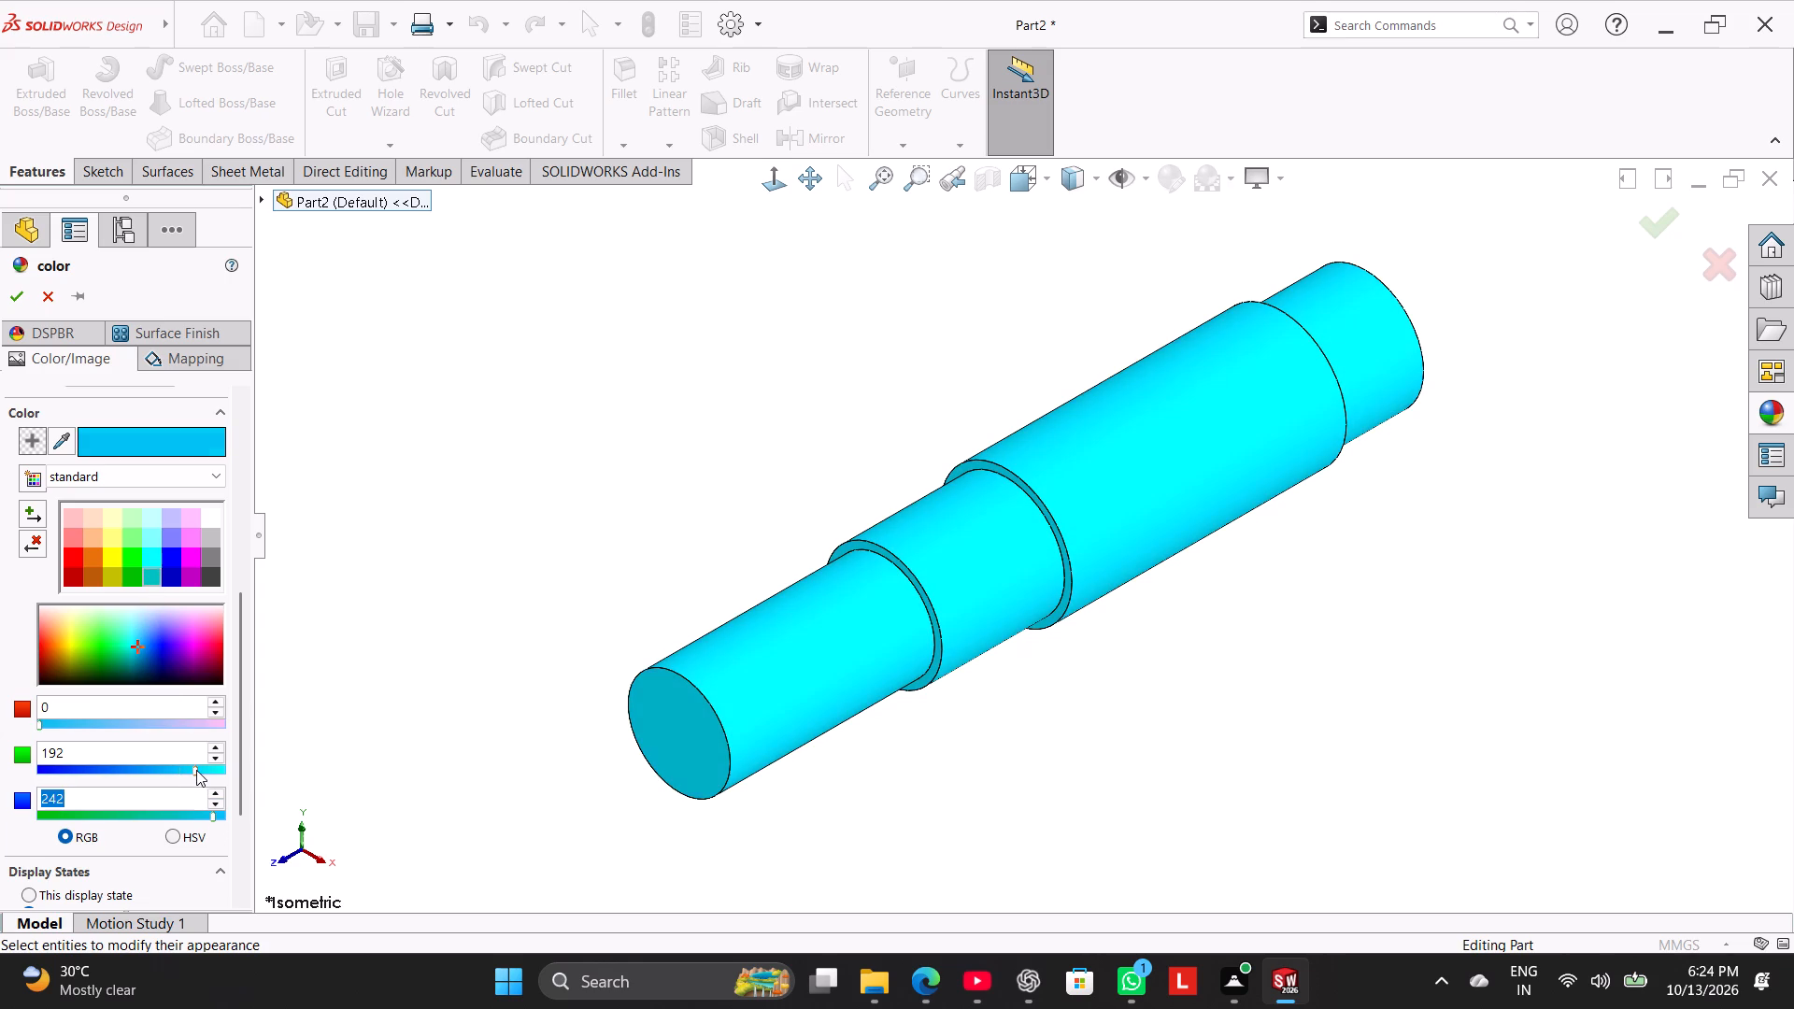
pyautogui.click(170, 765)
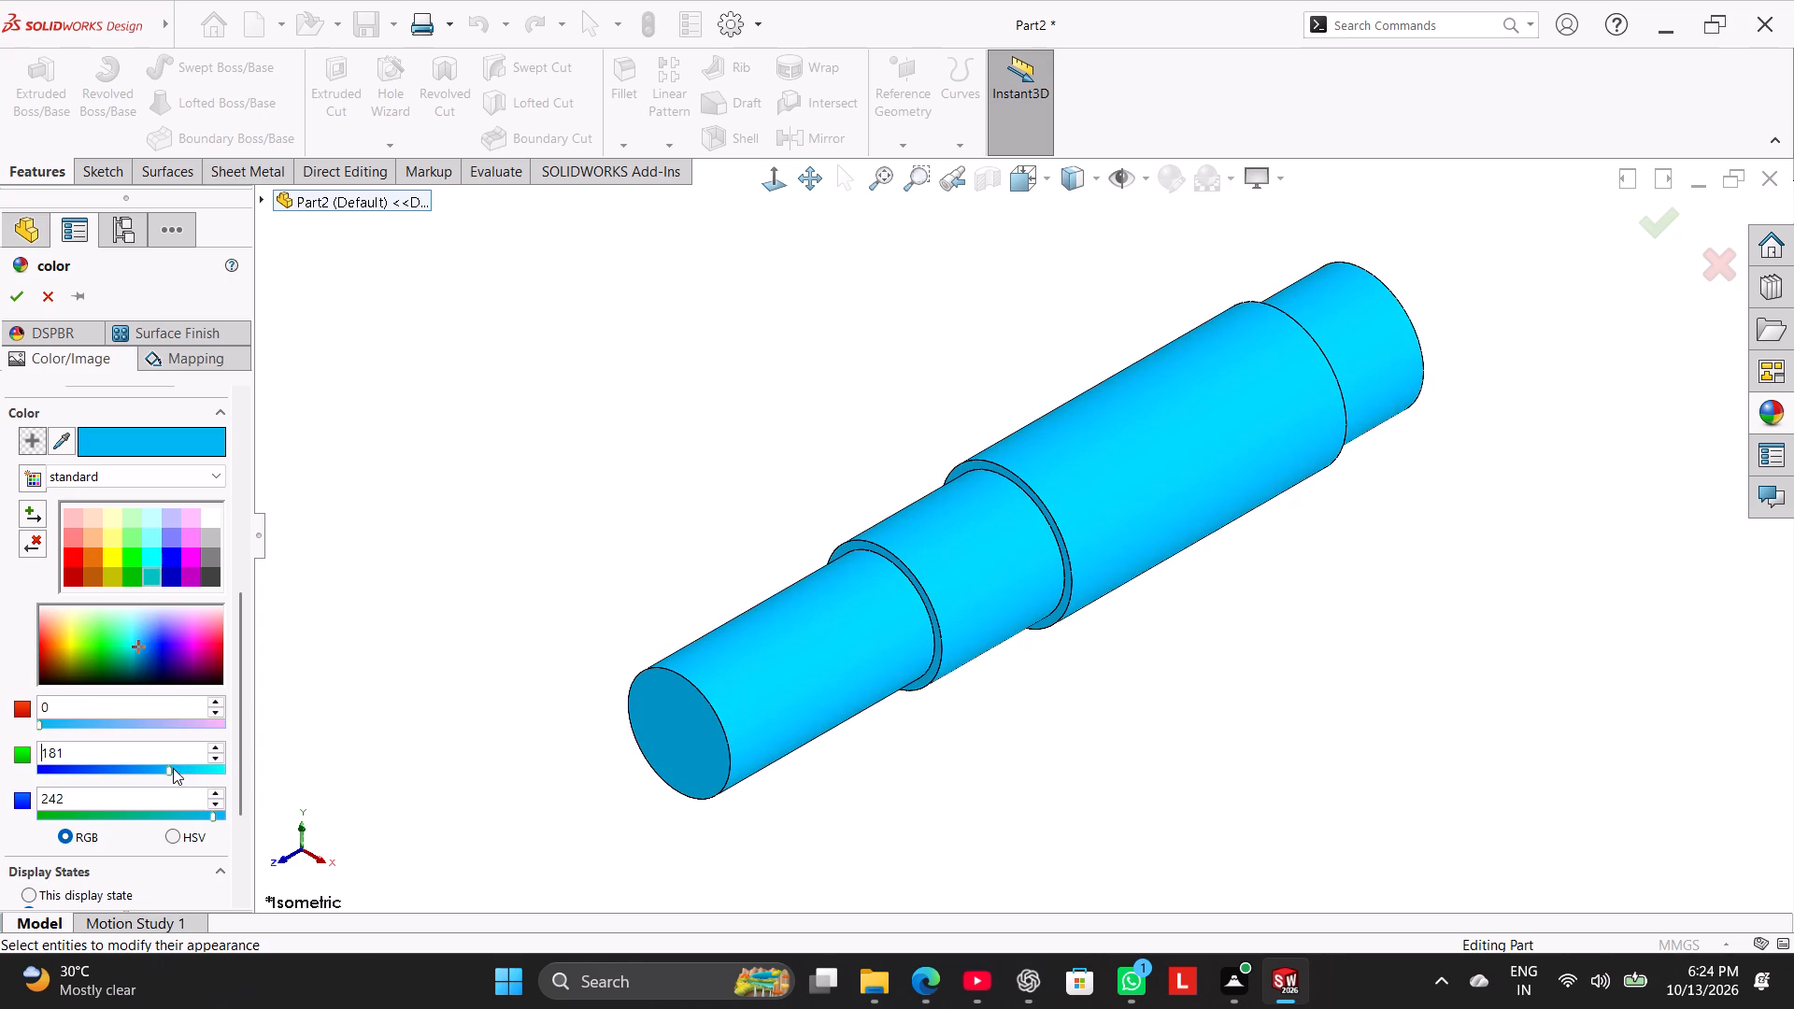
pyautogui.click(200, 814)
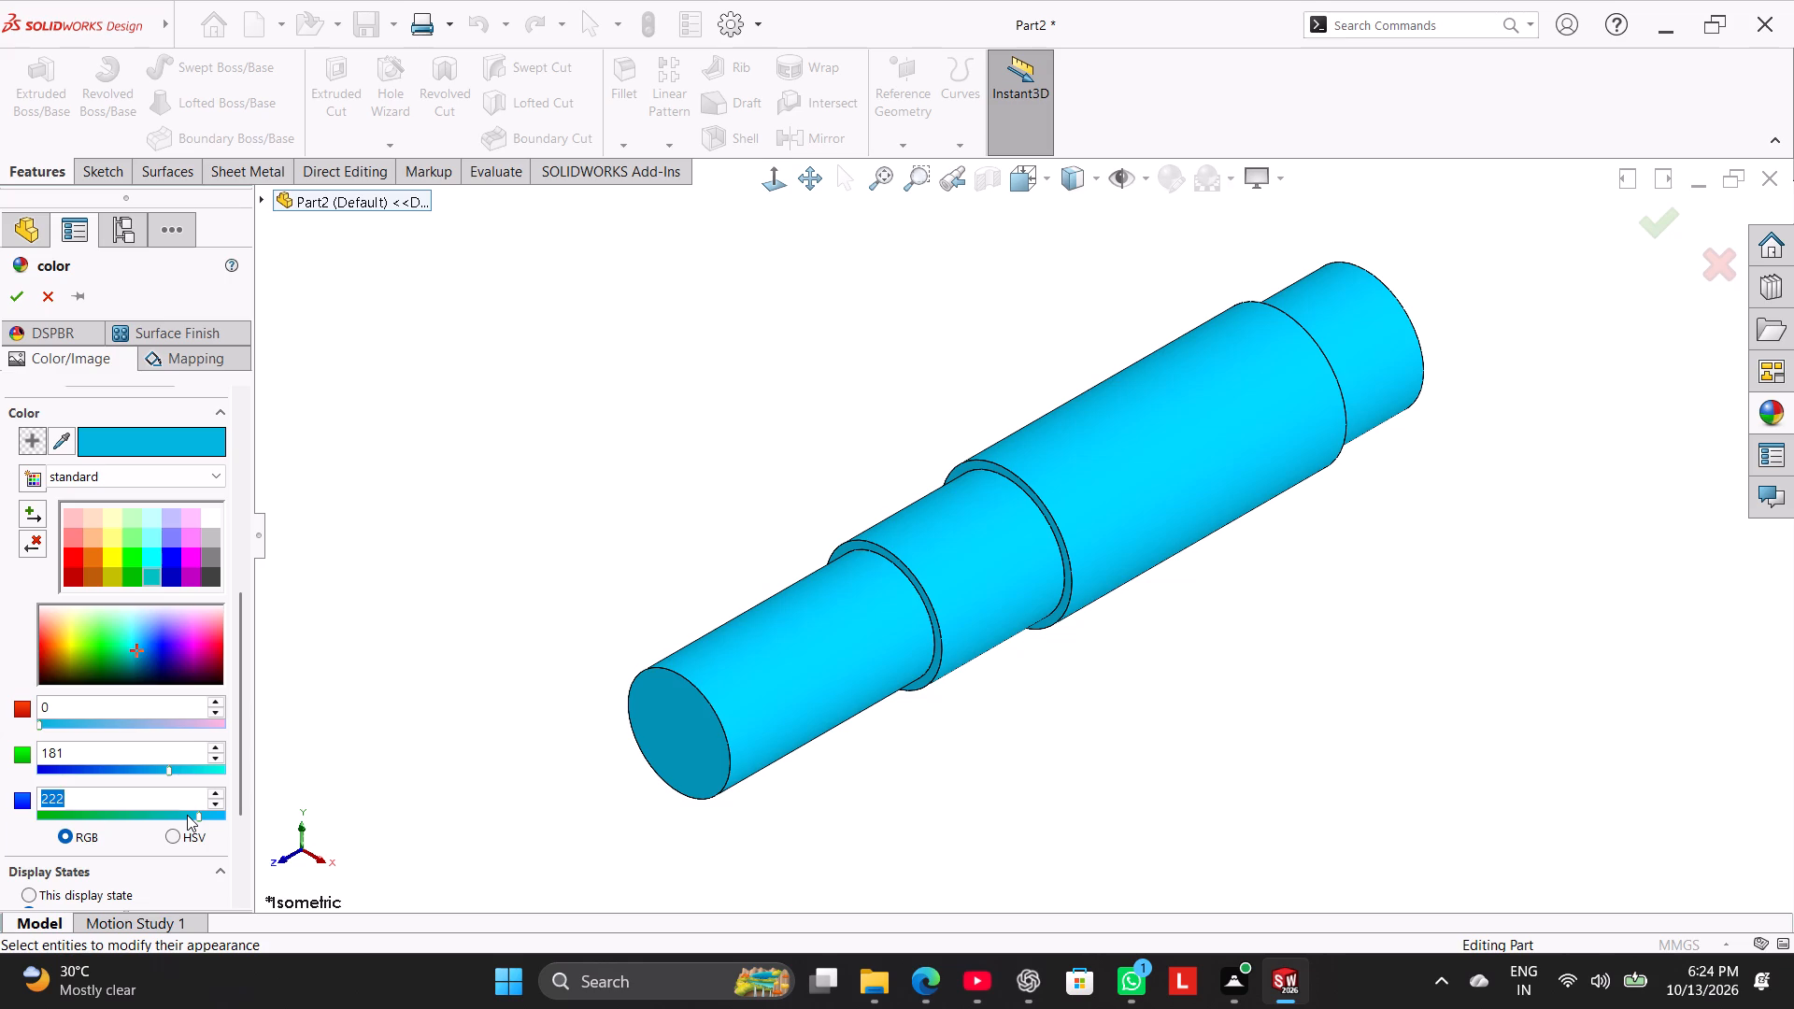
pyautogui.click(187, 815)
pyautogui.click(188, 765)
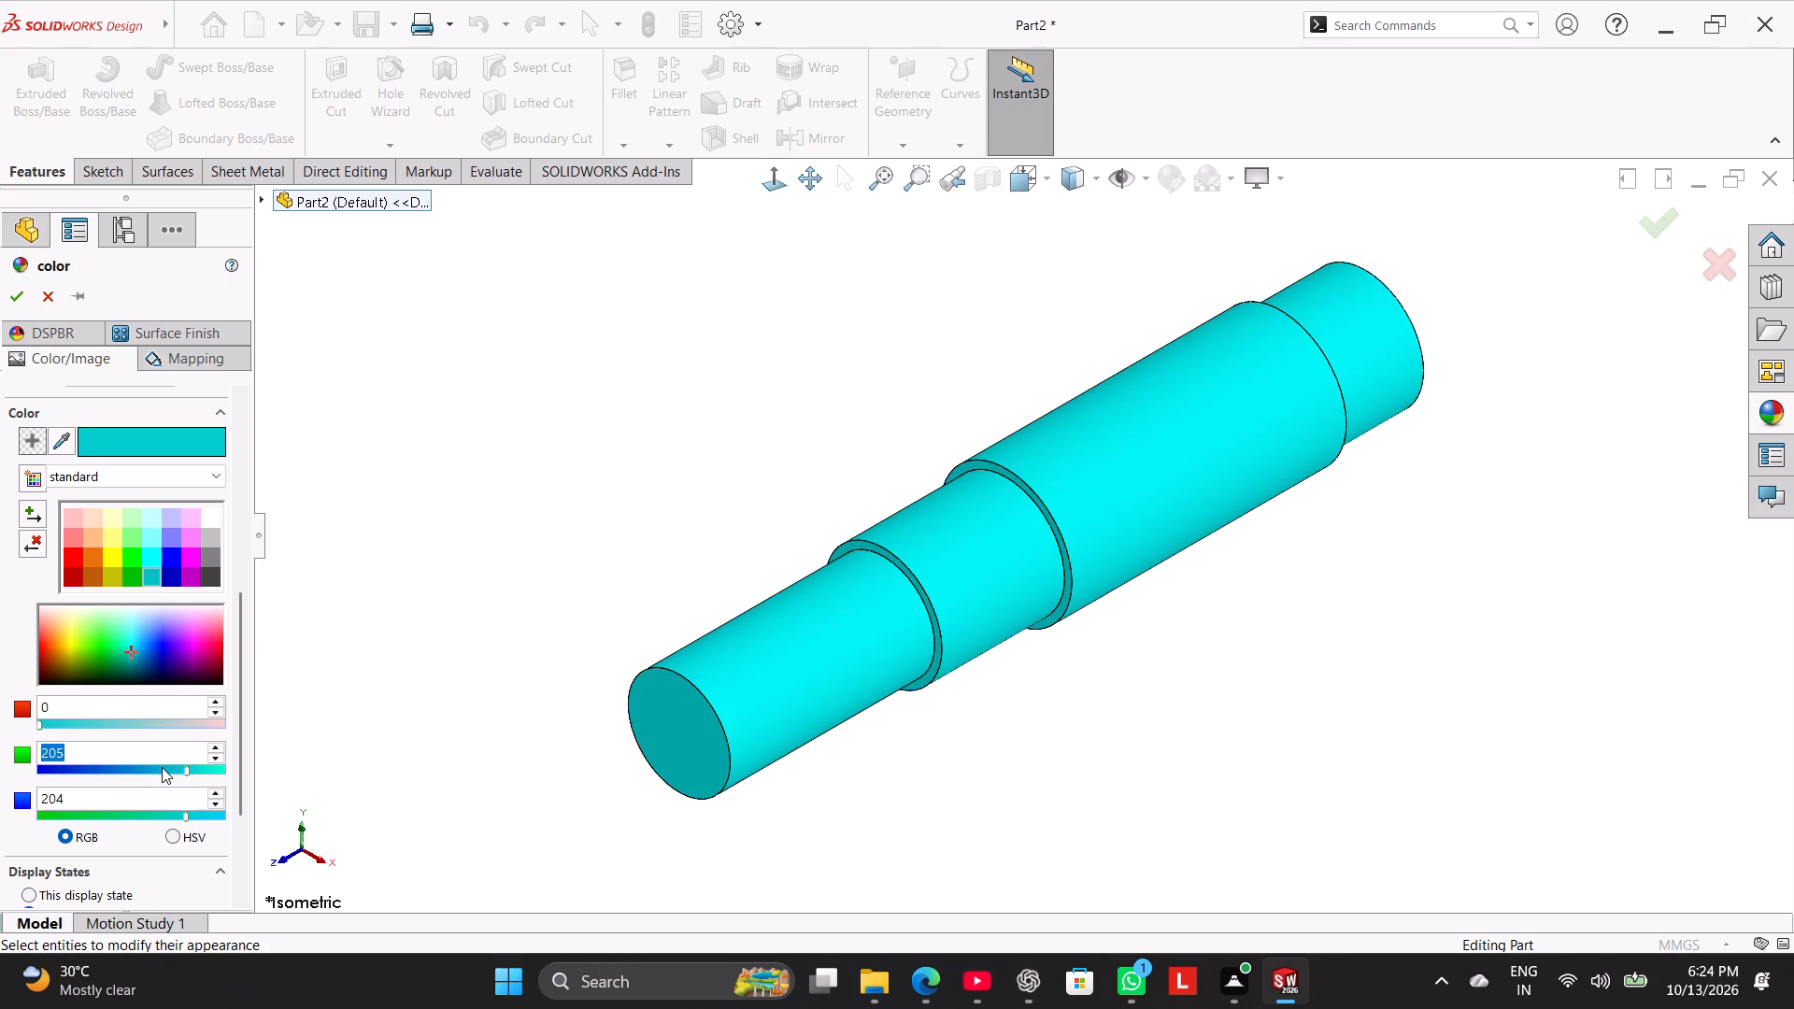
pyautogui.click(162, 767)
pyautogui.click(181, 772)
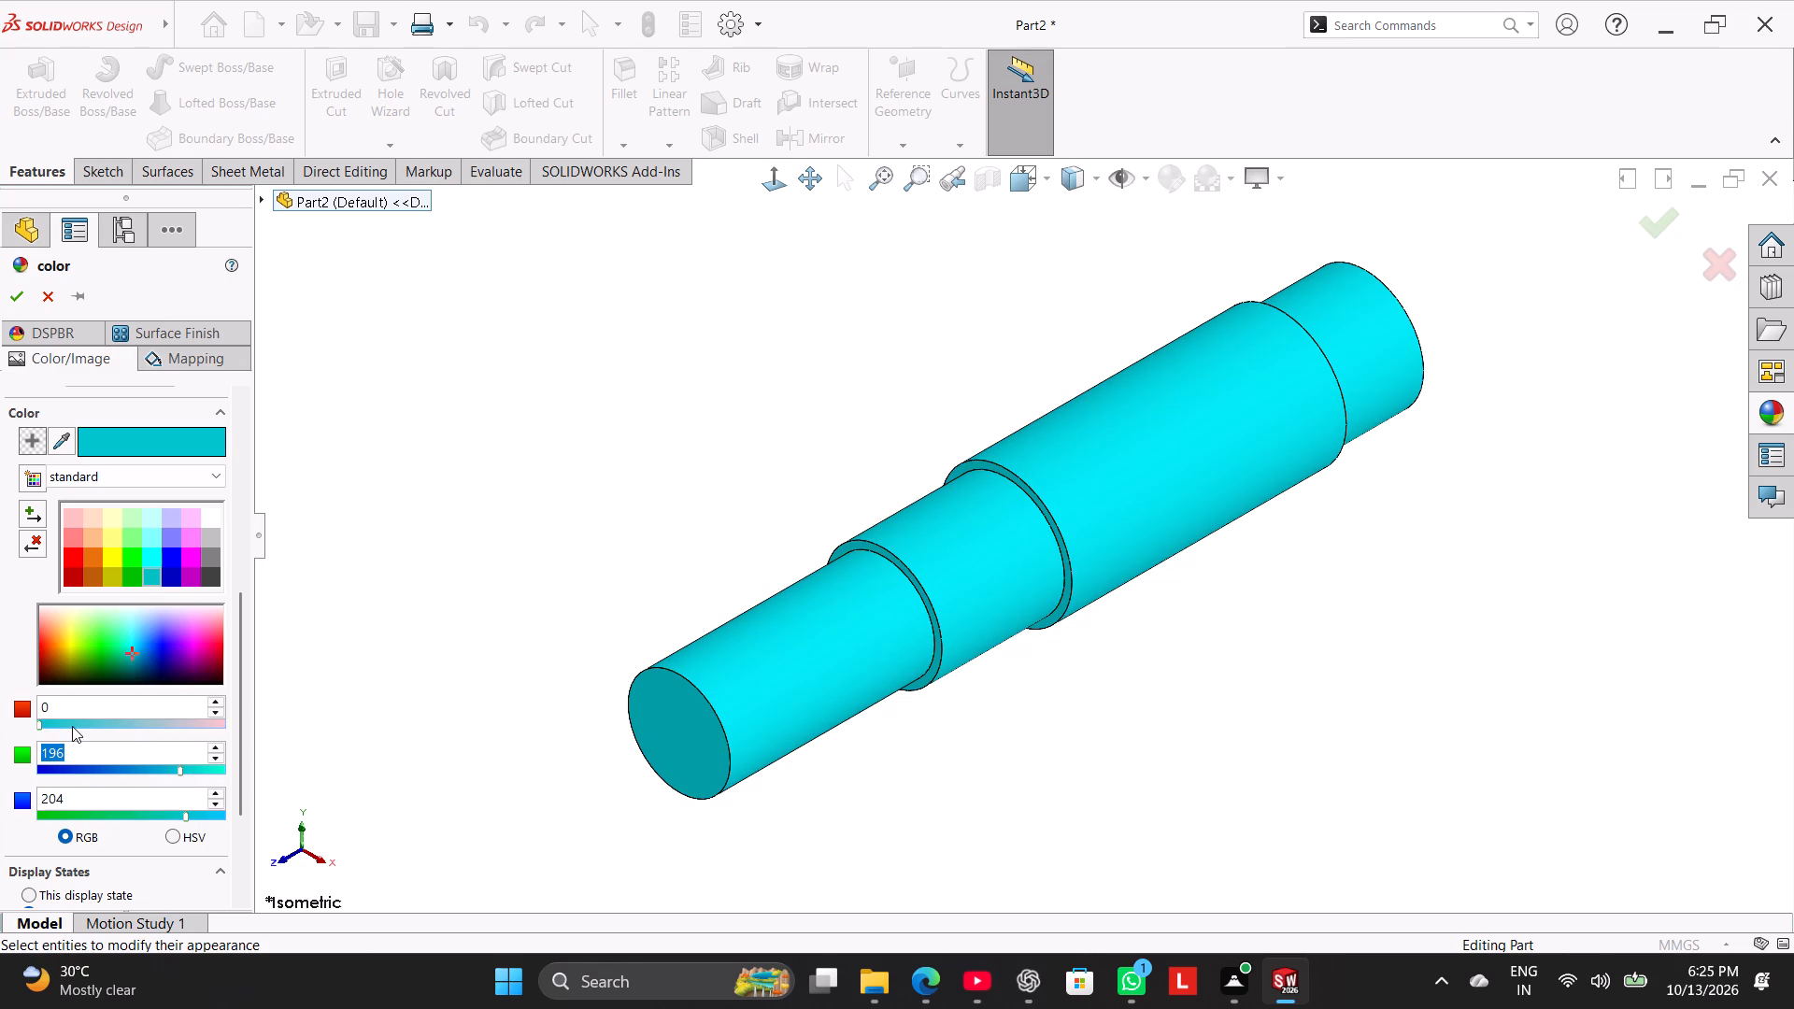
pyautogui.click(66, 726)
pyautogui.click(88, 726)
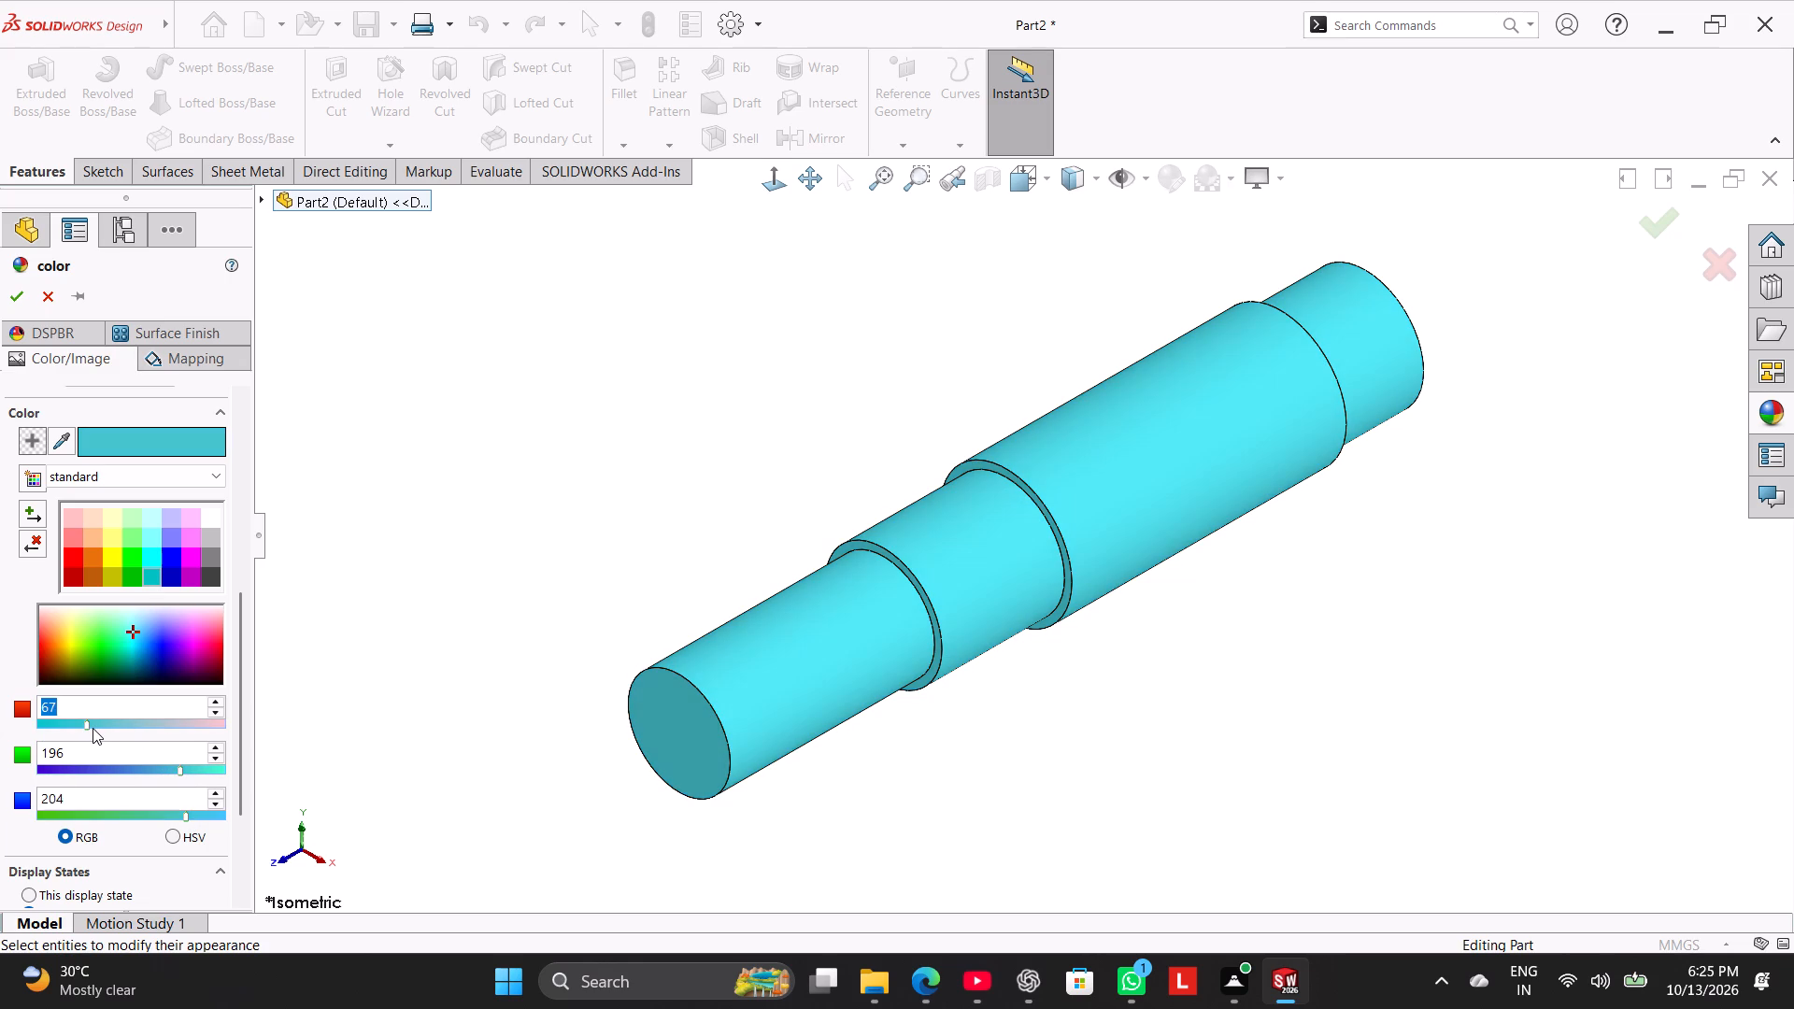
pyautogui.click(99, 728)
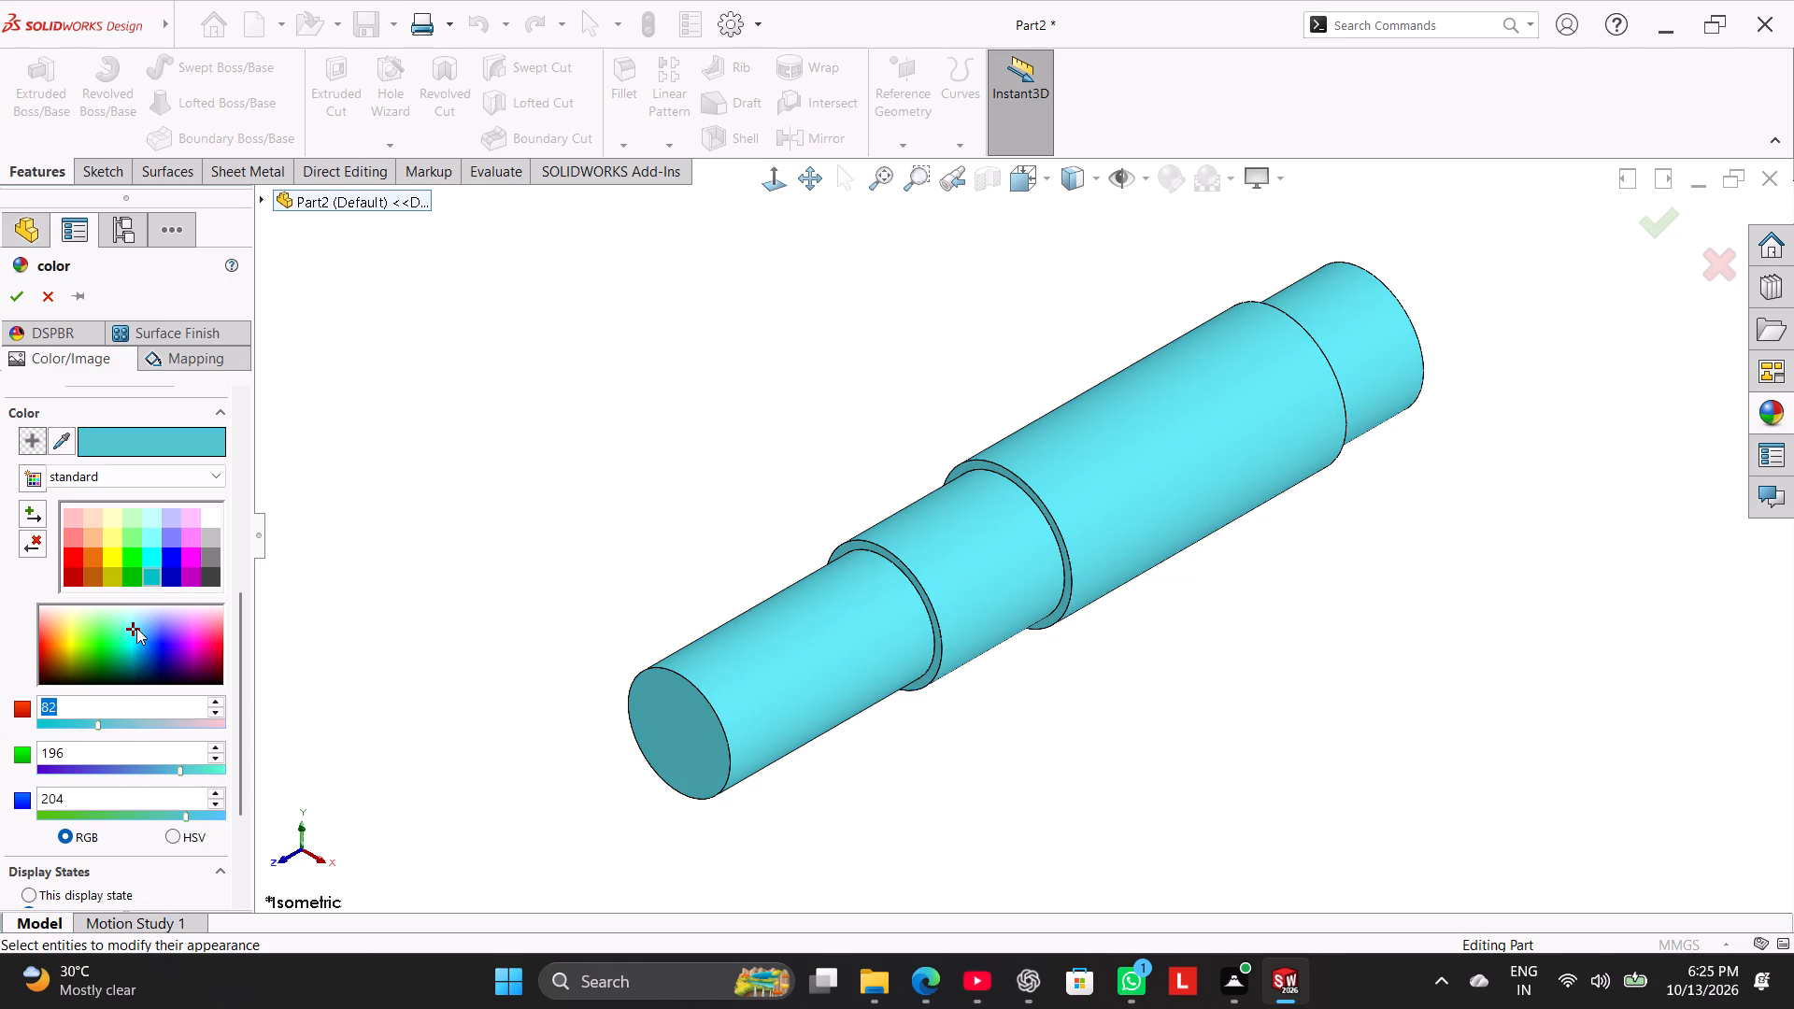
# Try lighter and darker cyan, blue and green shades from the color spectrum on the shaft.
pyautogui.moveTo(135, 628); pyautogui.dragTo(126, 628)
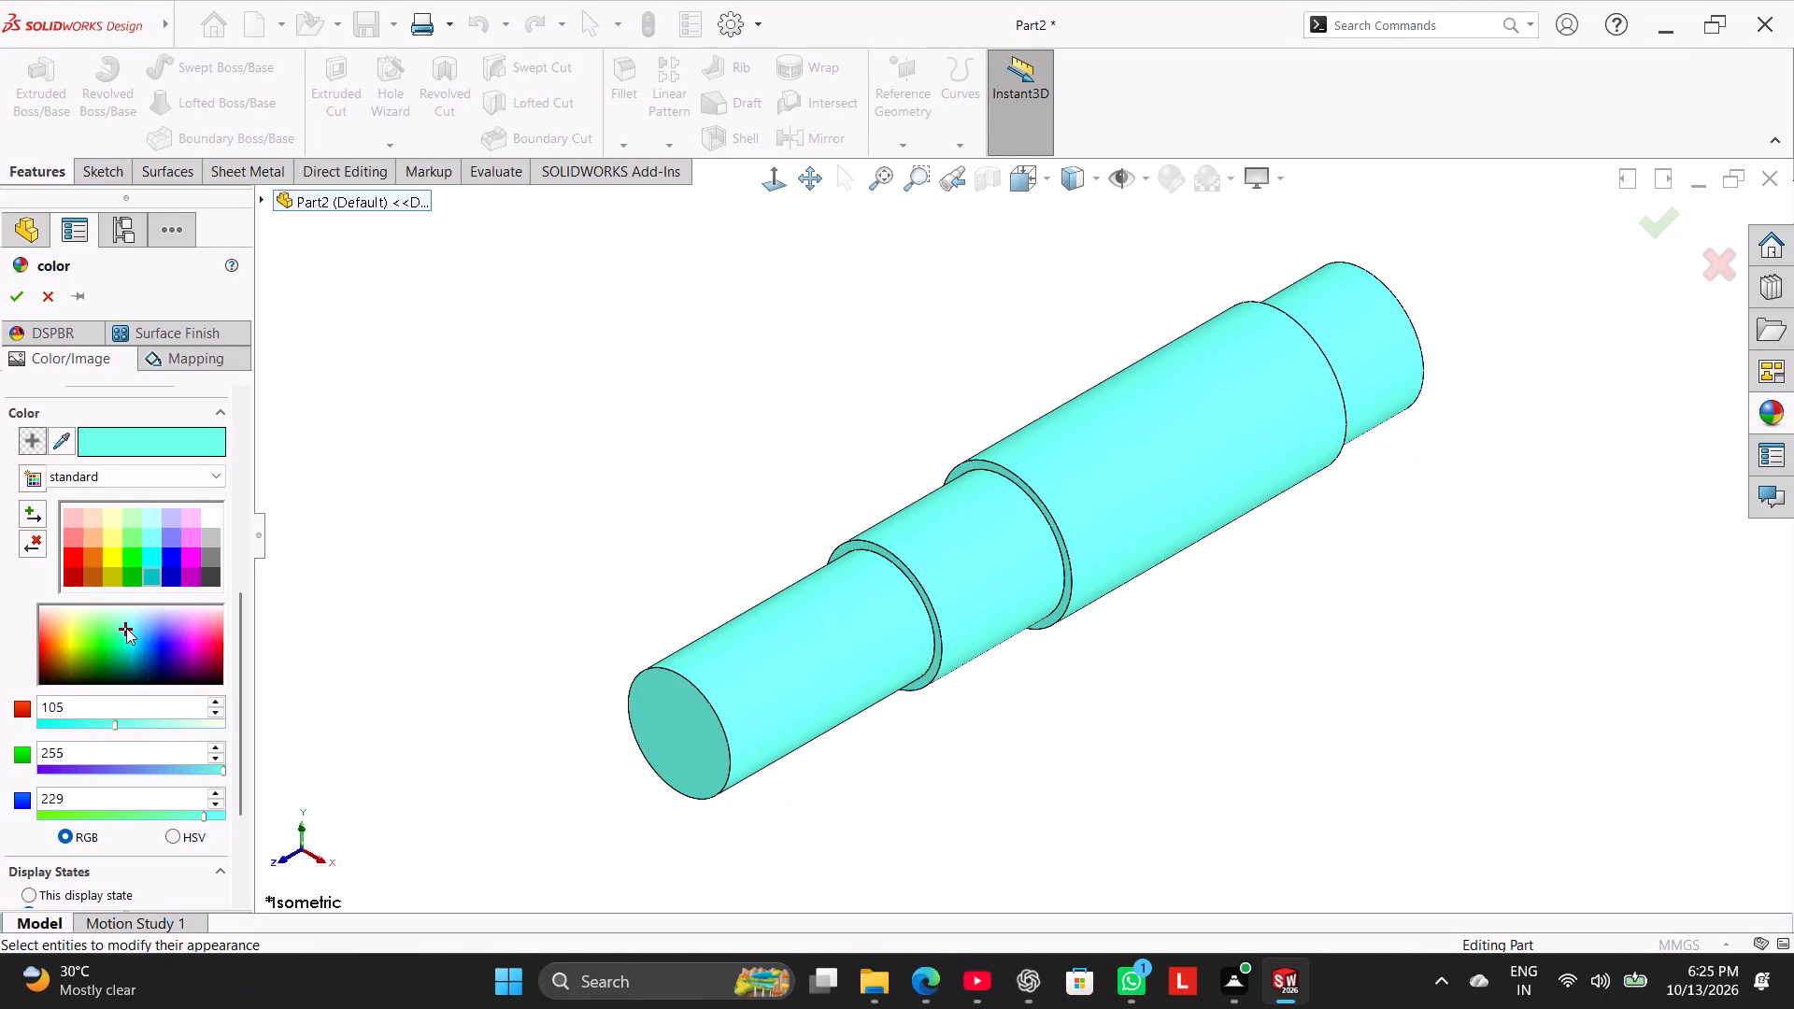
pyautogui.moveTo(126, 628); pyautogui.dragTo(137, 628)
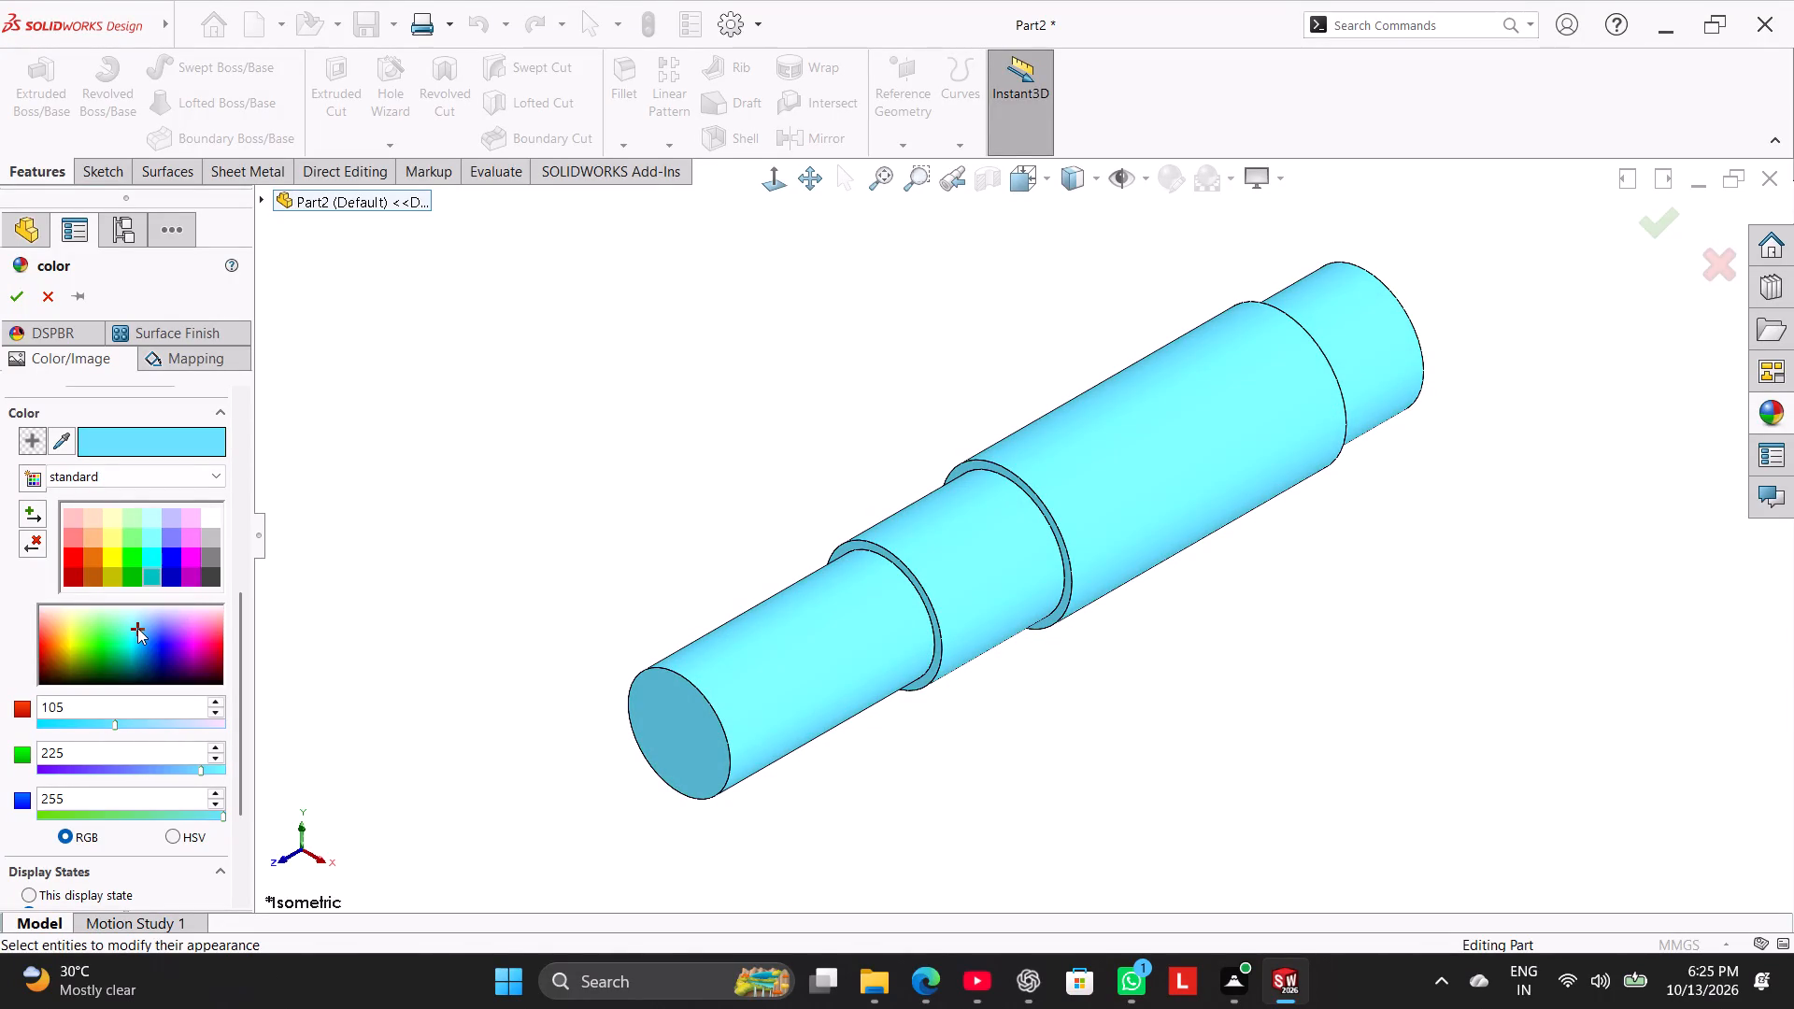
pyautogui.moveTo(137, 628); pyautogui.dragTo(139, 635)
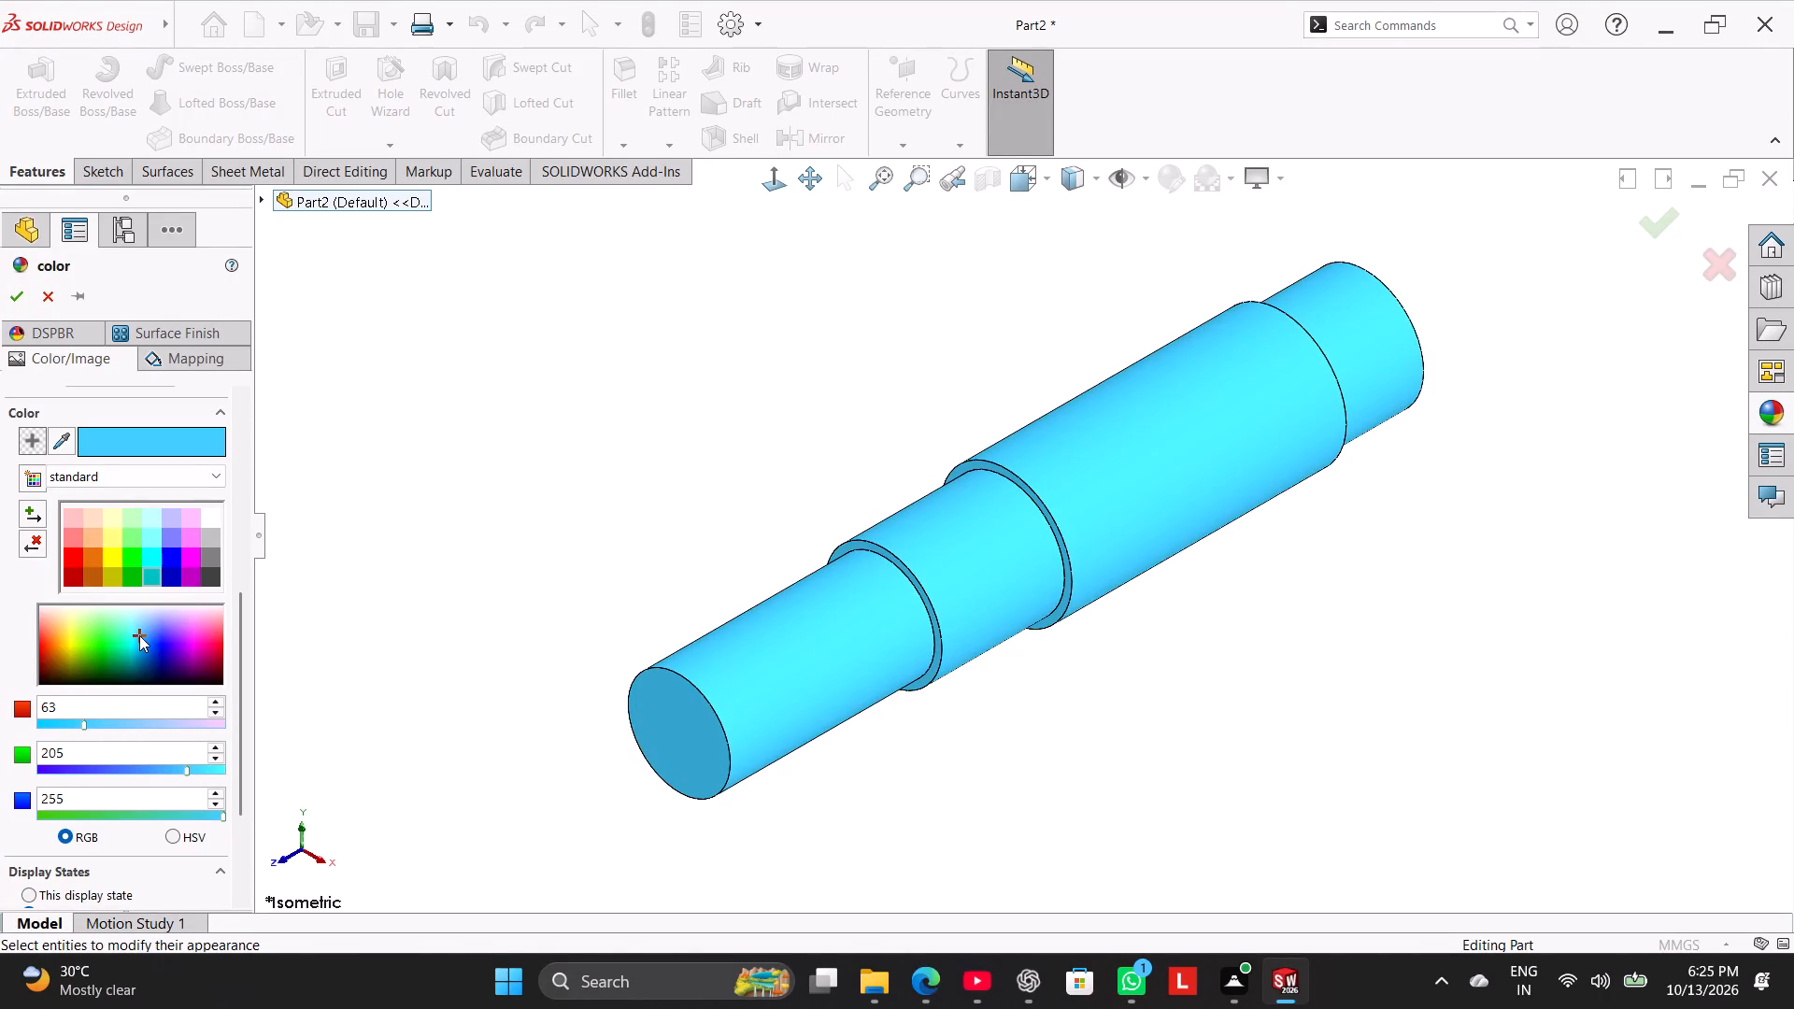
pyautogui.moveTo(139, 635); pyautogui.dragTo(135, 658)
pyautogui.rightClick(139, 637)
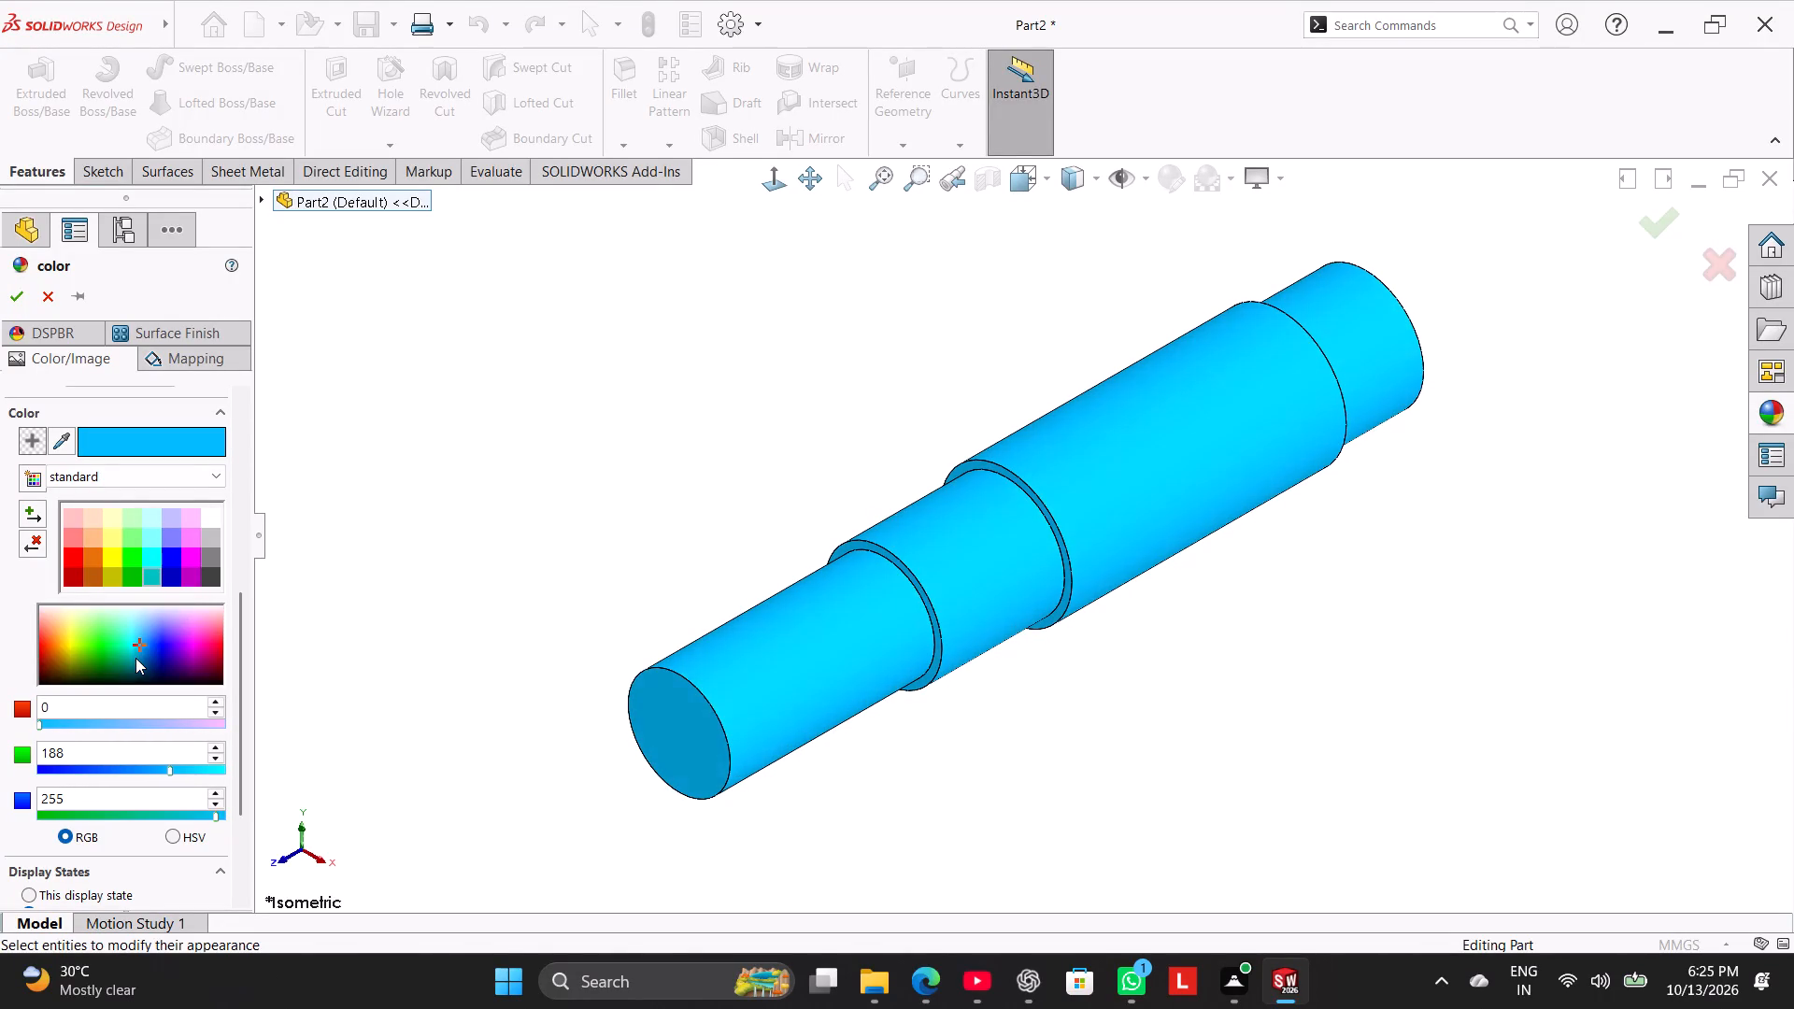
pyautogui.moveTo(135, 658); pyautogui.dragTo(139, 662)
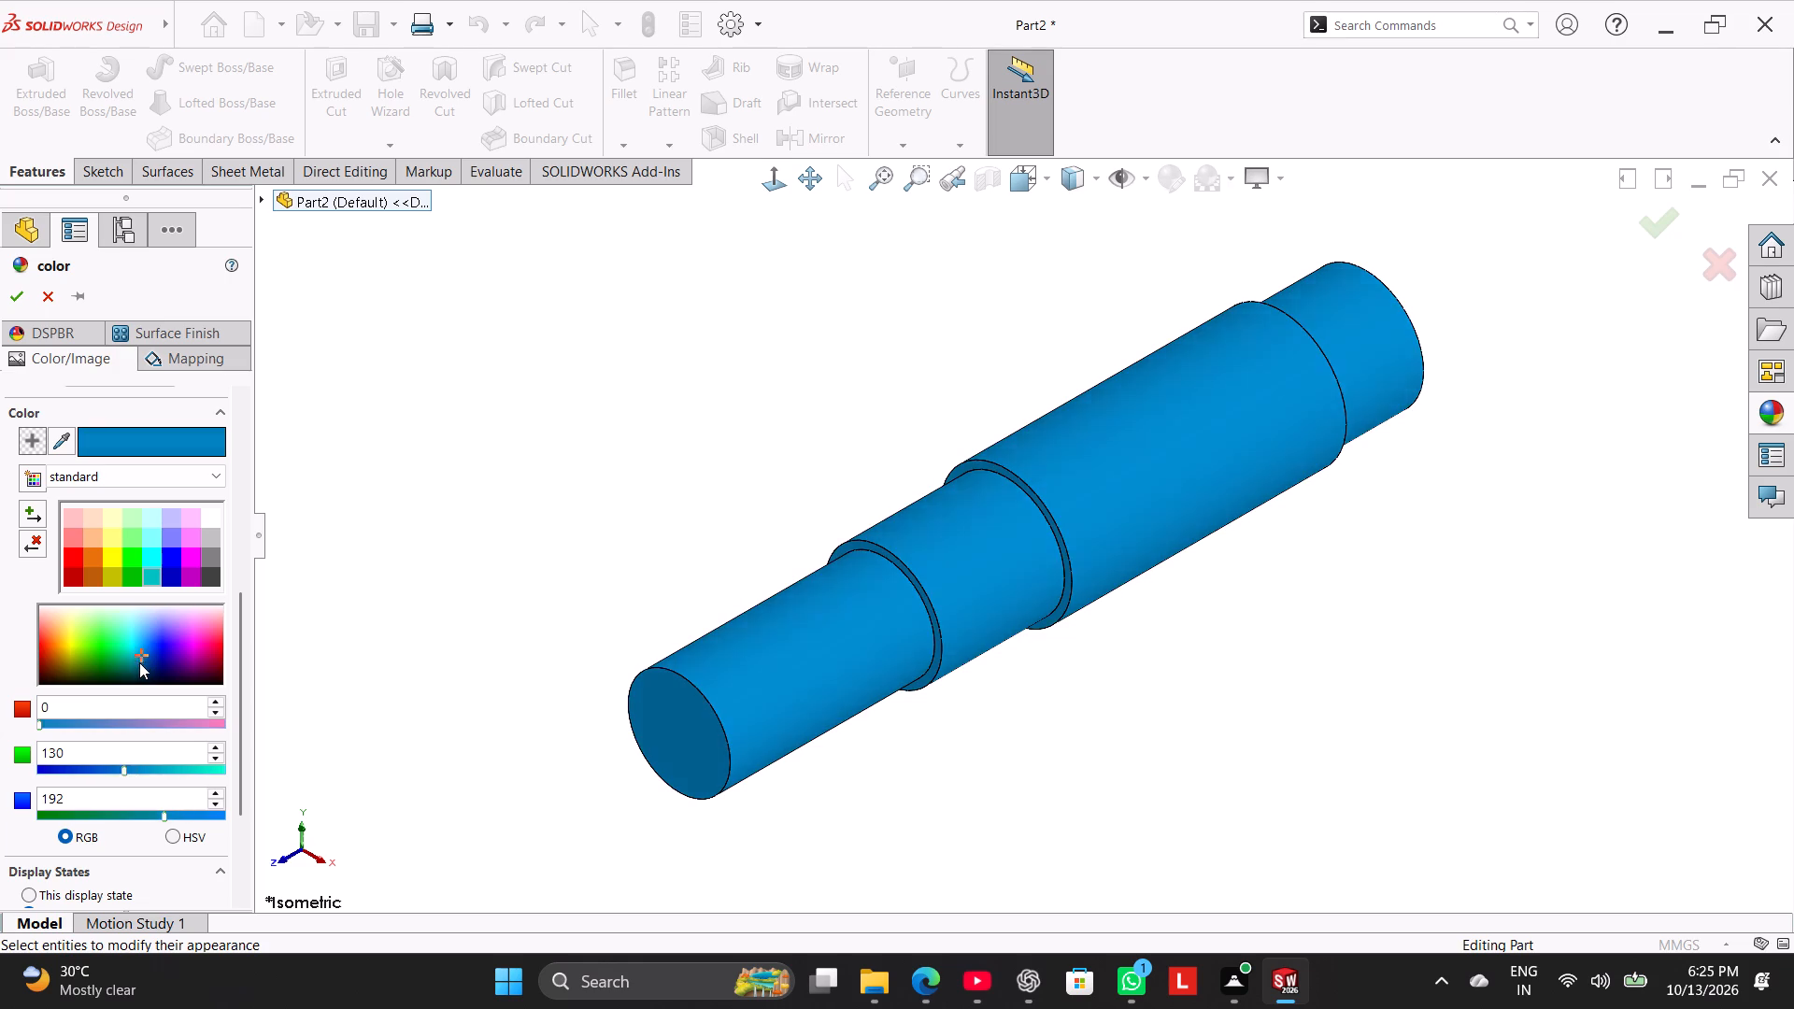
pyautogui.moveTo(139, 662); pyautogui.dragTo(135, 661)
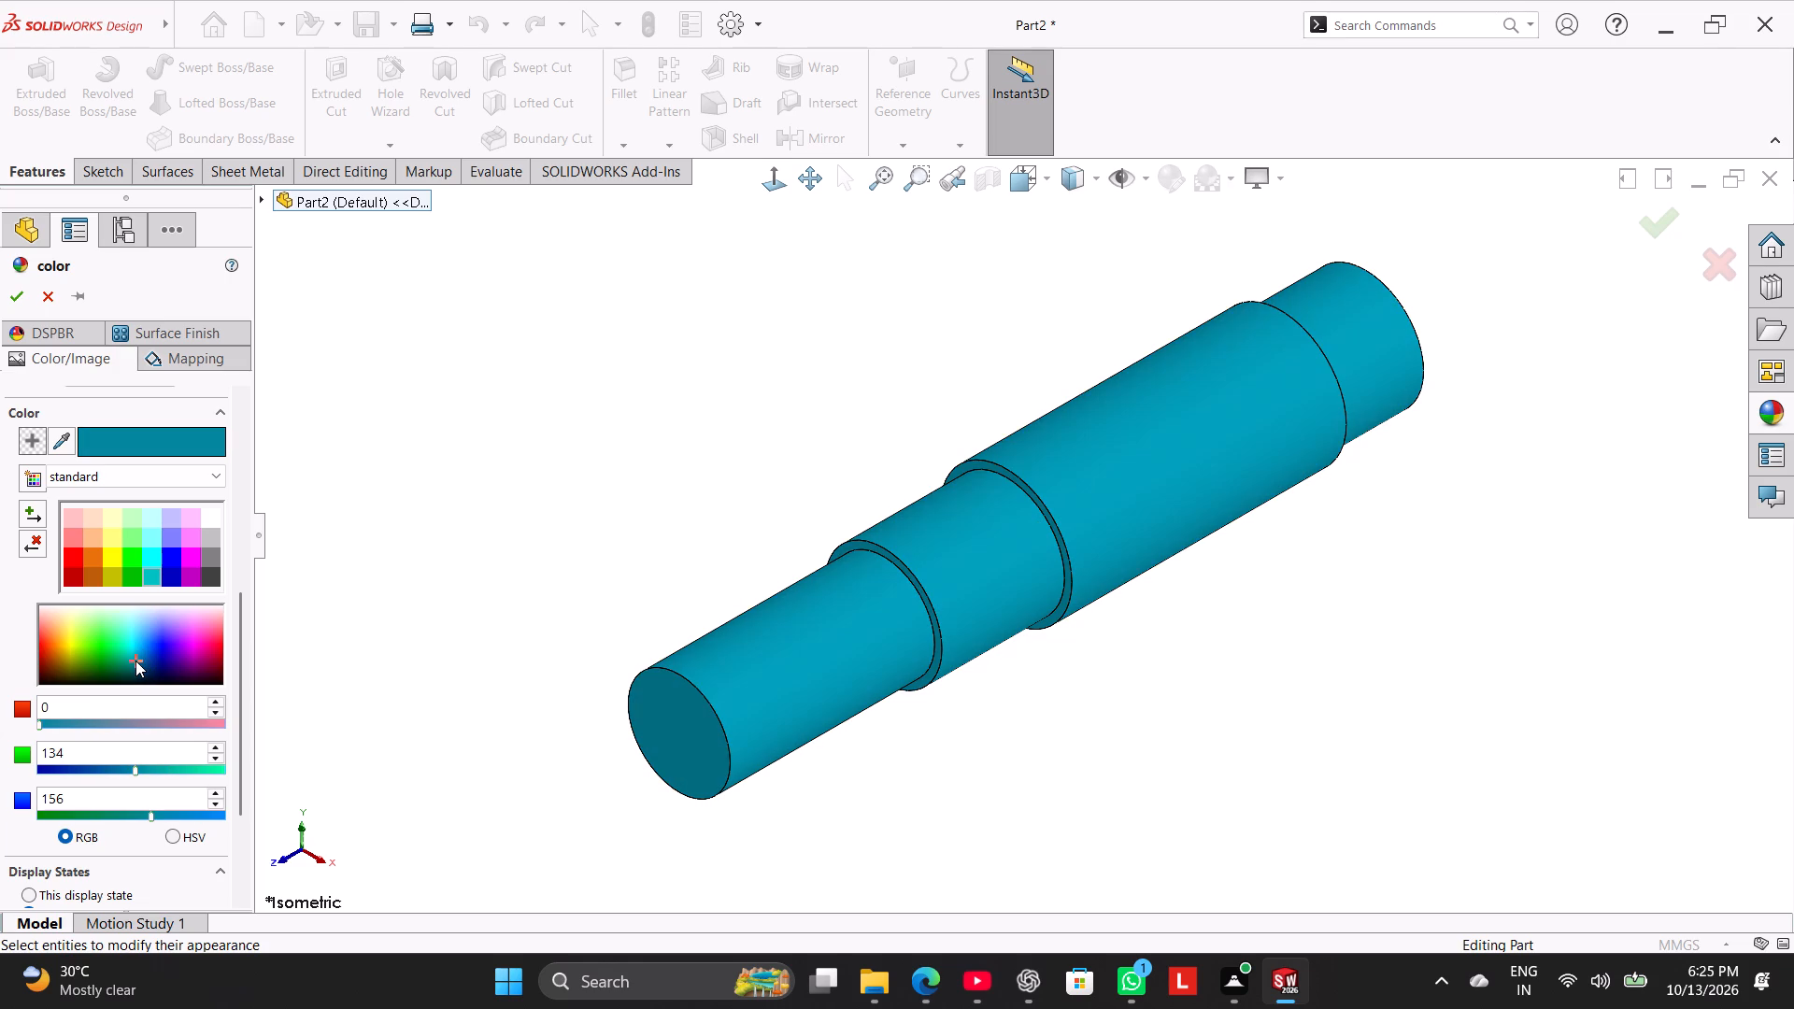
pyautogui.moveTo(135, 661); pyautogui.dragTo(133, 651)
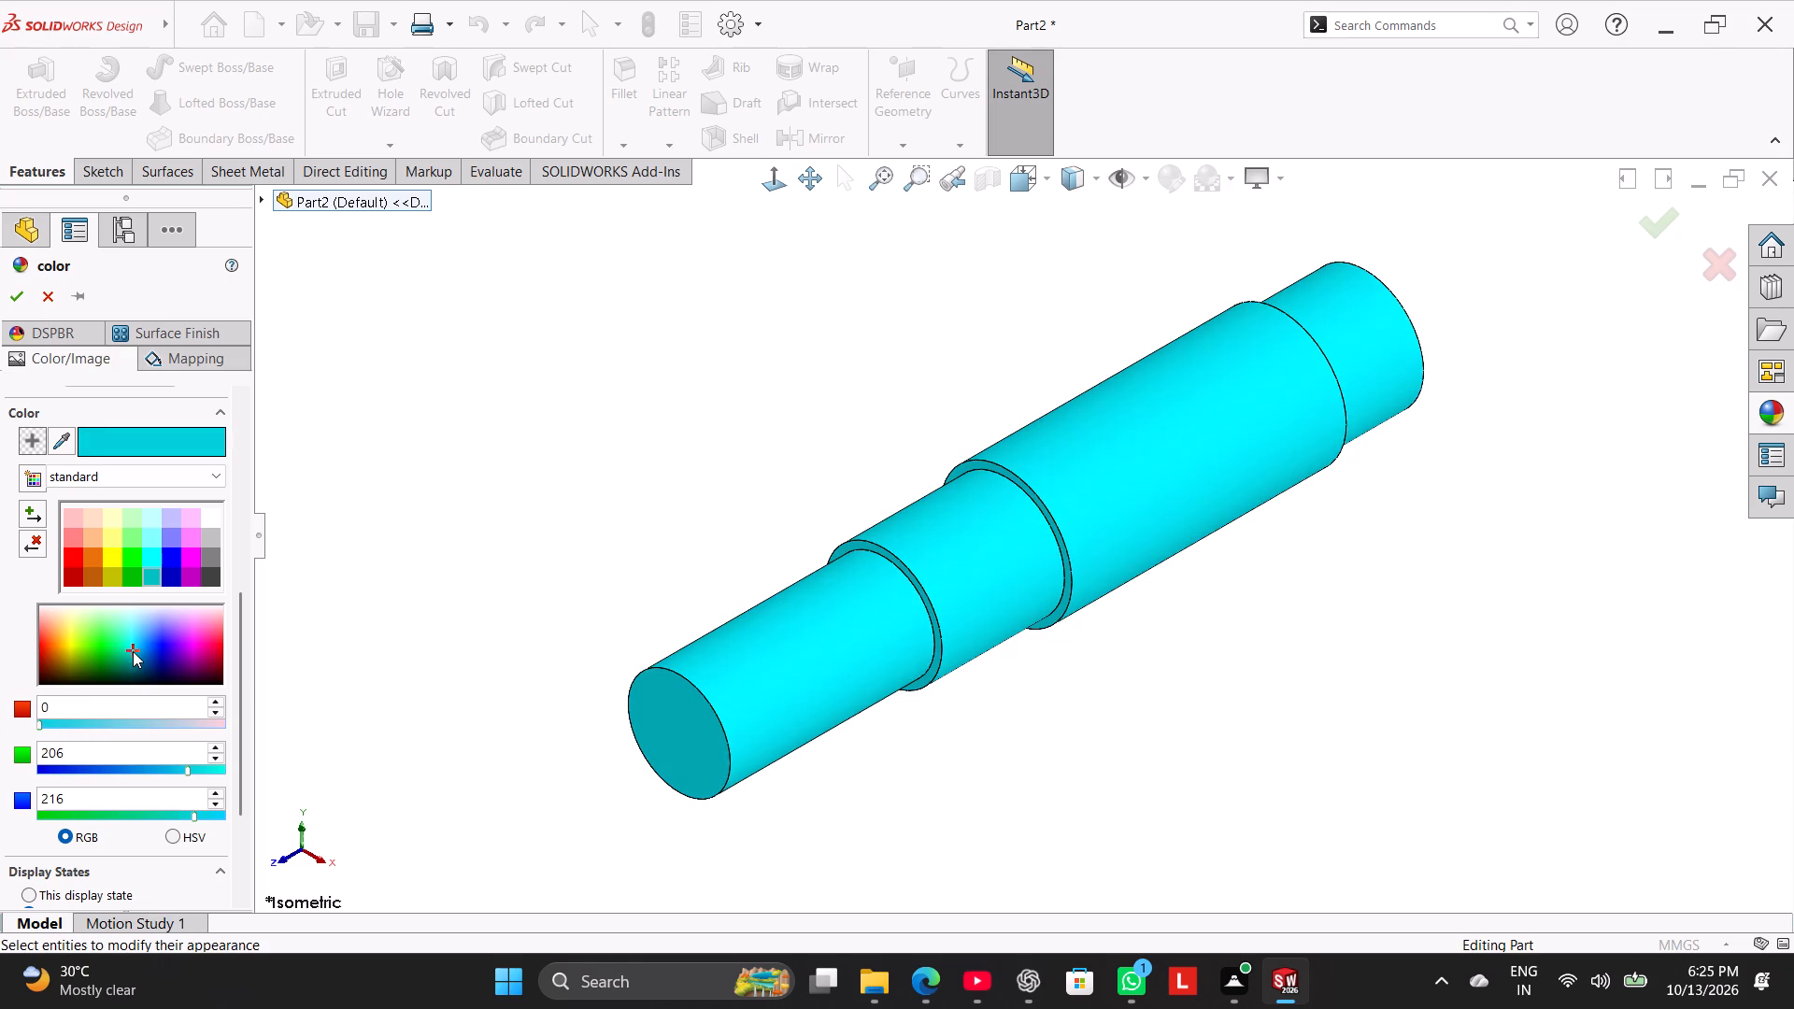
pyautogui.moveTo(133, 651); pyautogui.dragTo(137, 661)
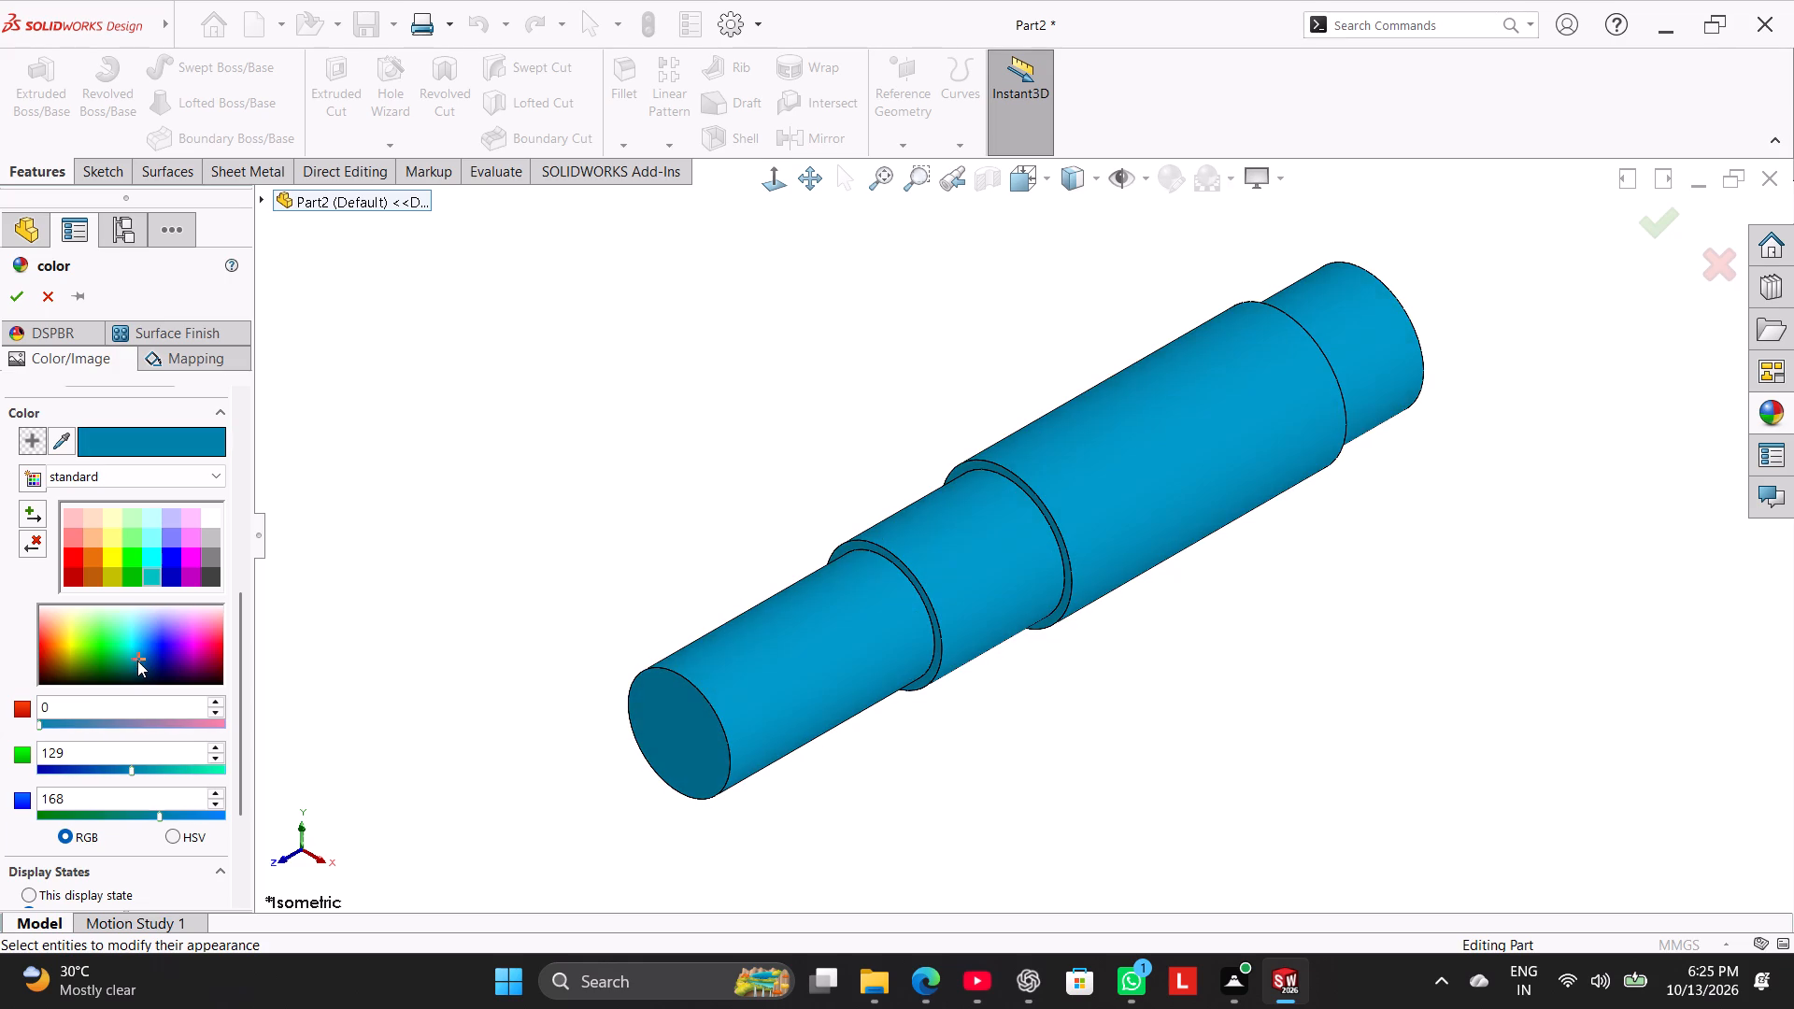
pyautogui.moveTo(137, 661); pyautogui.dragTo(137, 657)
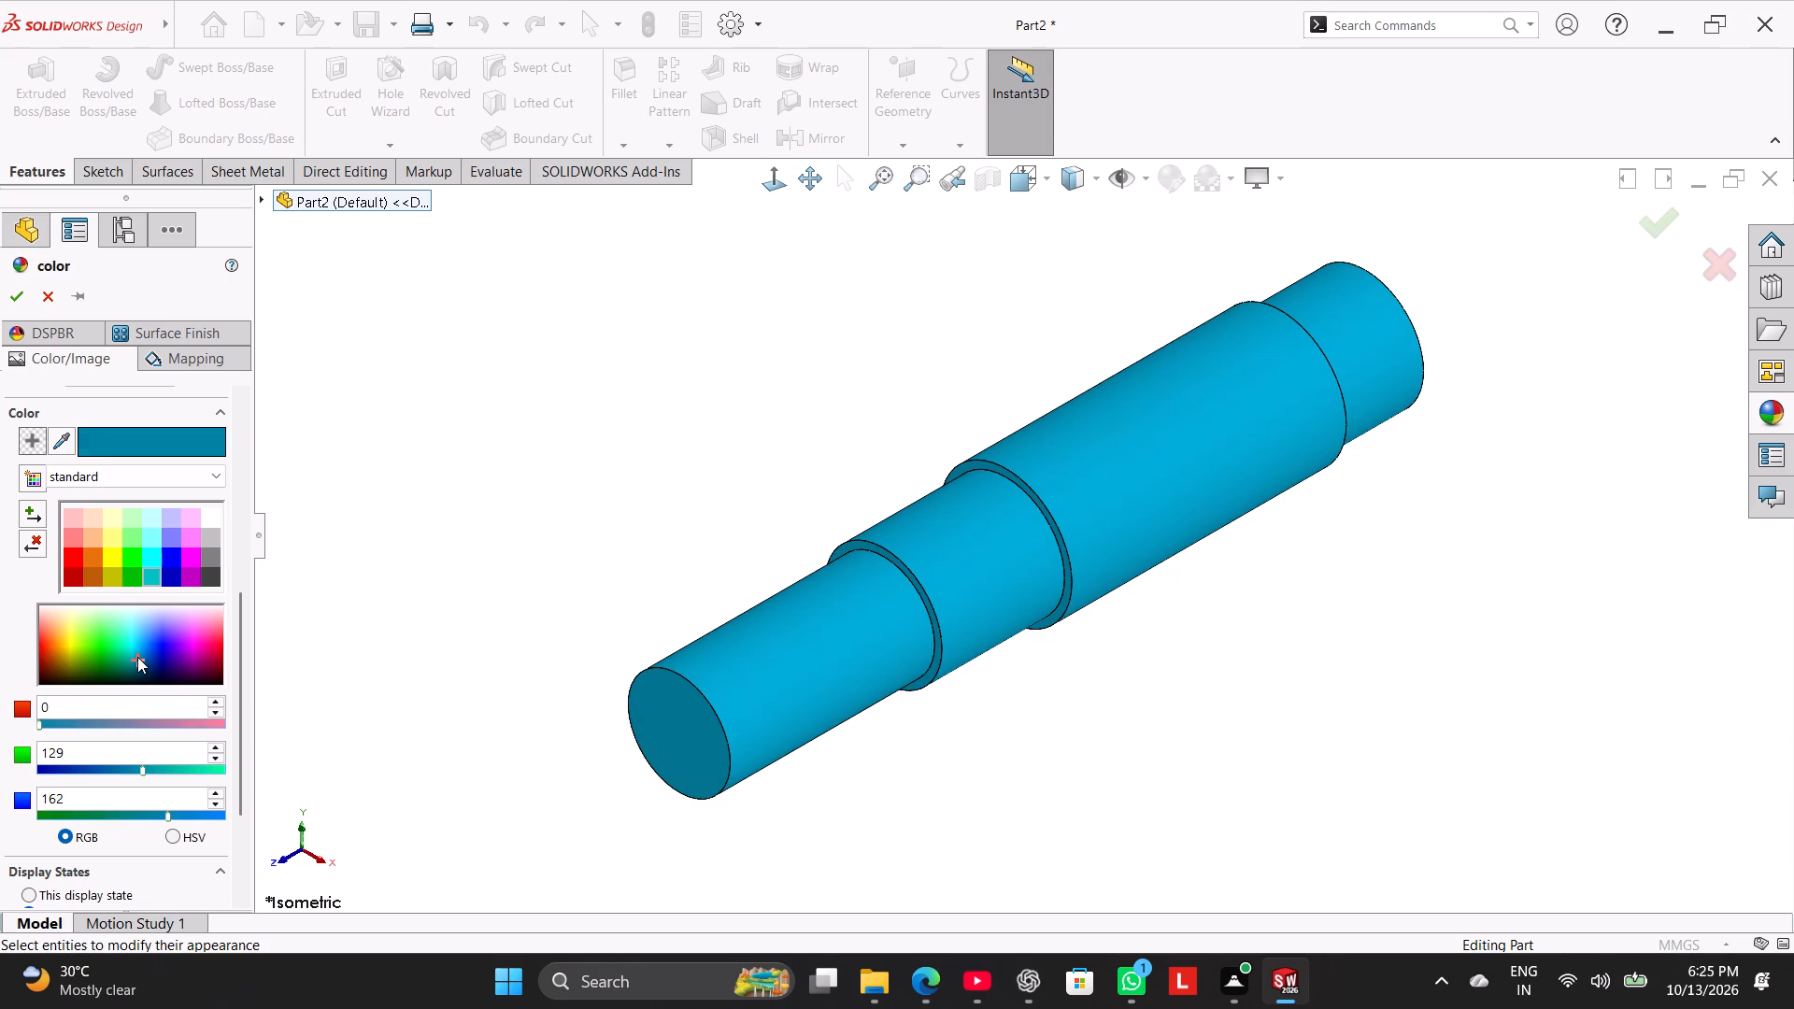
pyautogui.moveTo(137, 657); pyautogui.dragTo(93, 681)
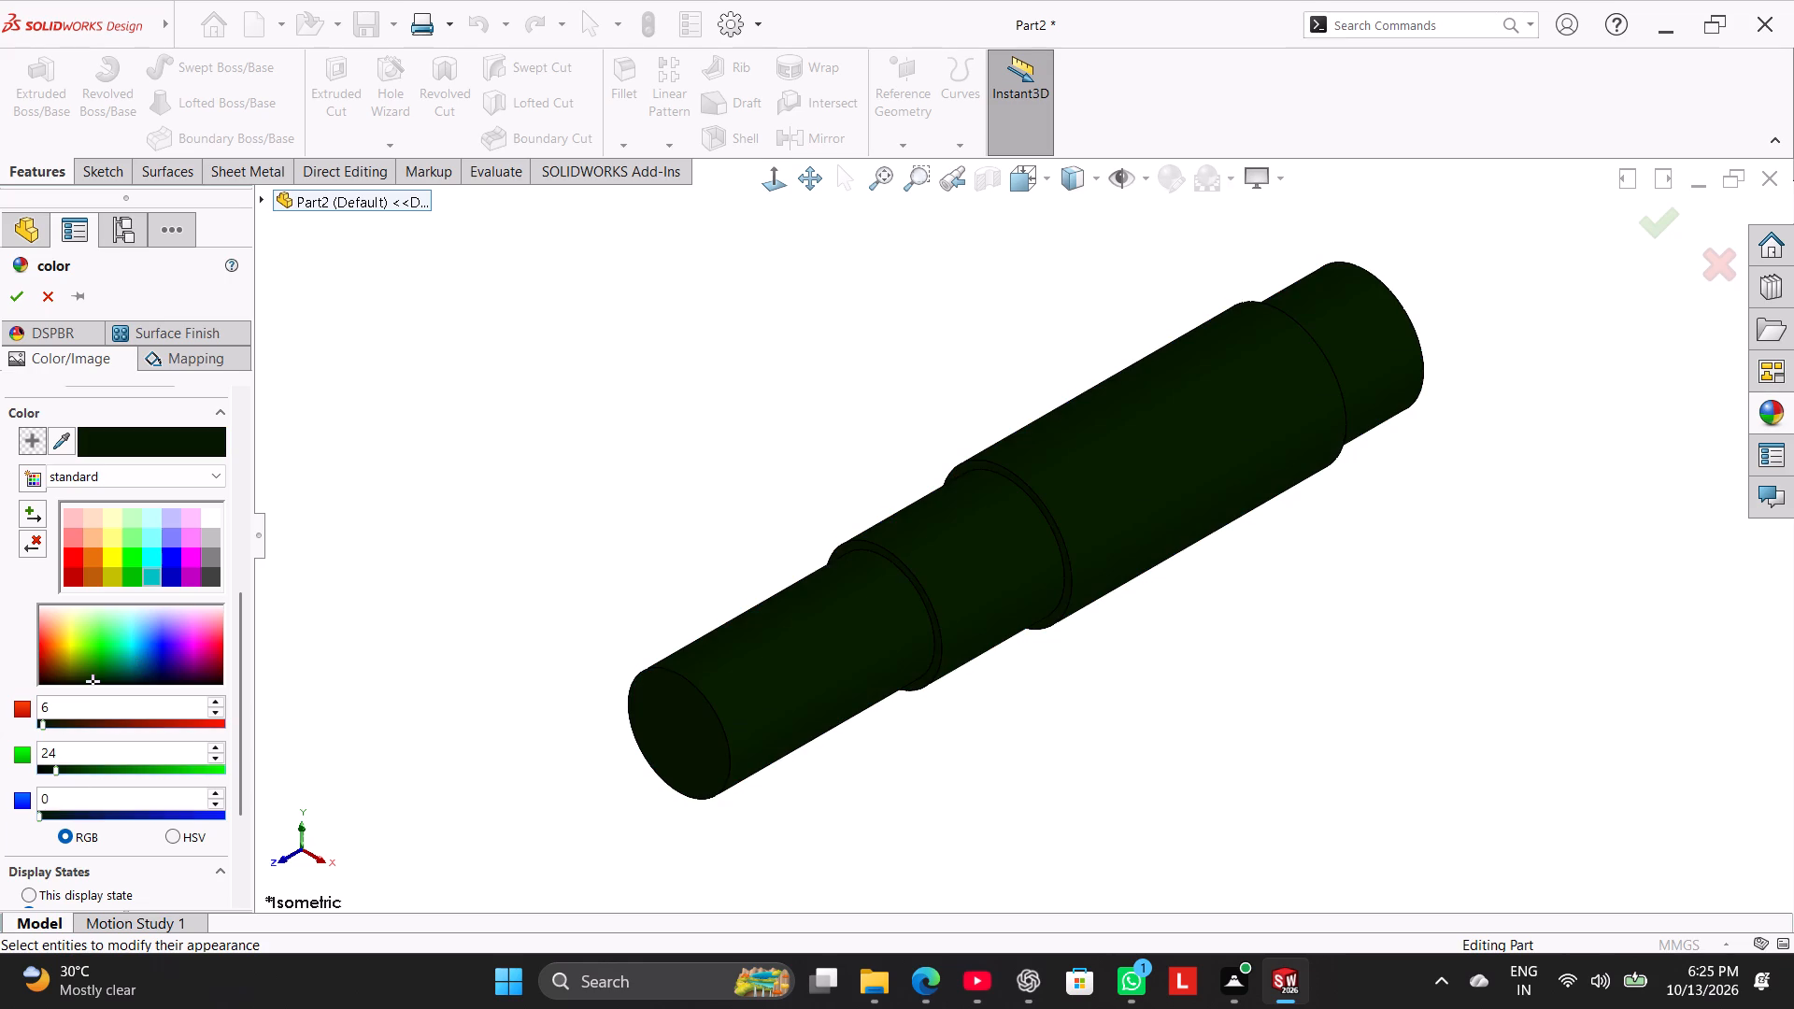
# Pick a teal shade from the color spectrum with red 0, green 183 and blue 186, and apply it to the shaft.
pyautogui.click(134, 658)
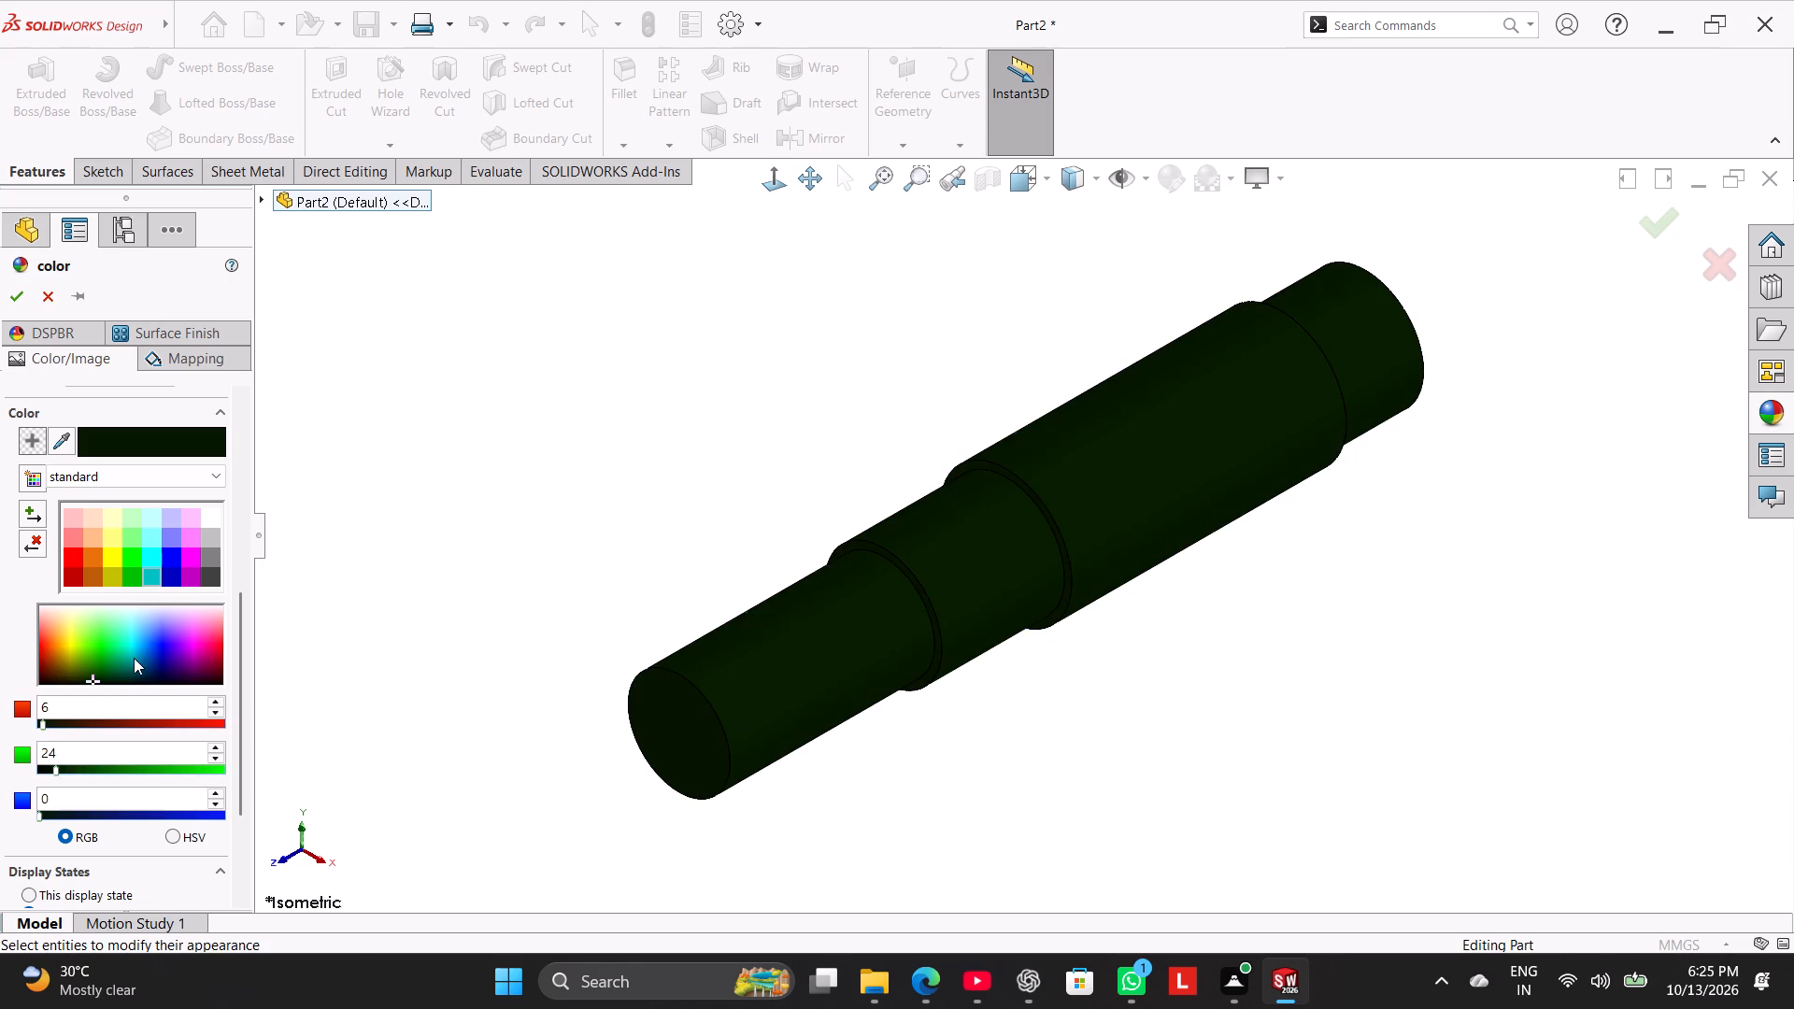
pyautogui.click(132, 645)
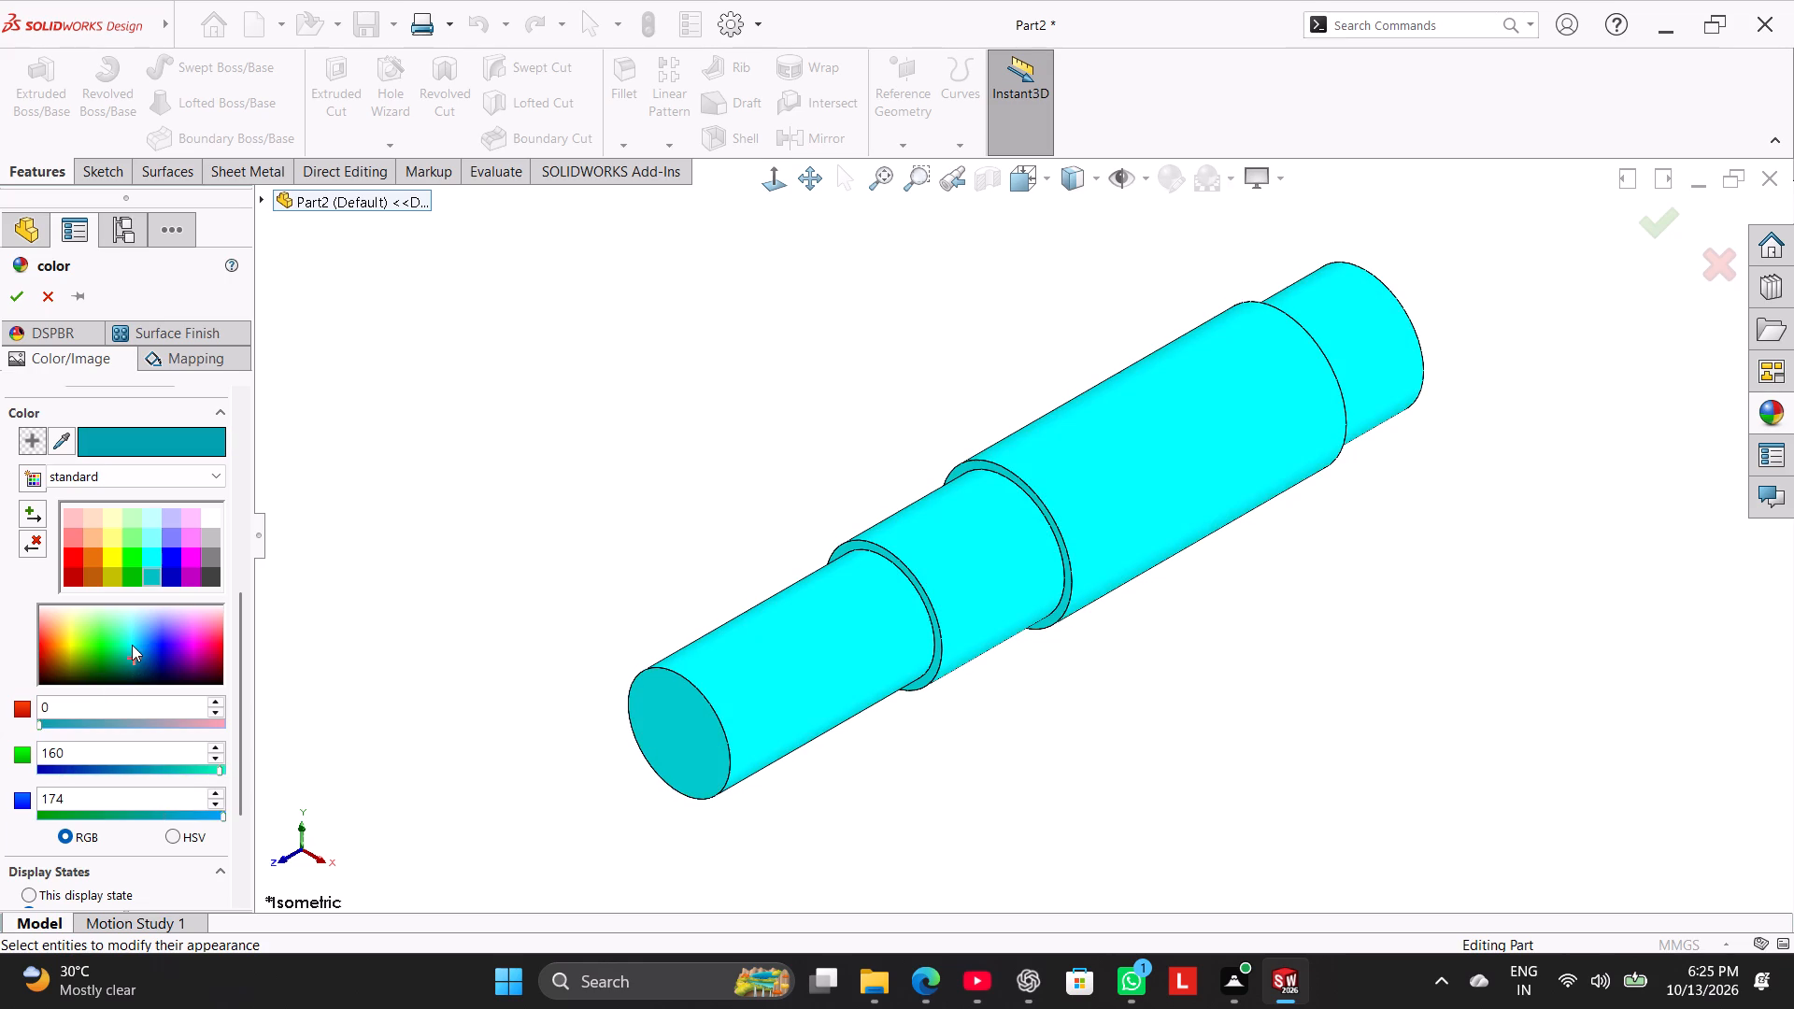
pyautogui.click(132, 646)
pyautogui.click(128, 655)
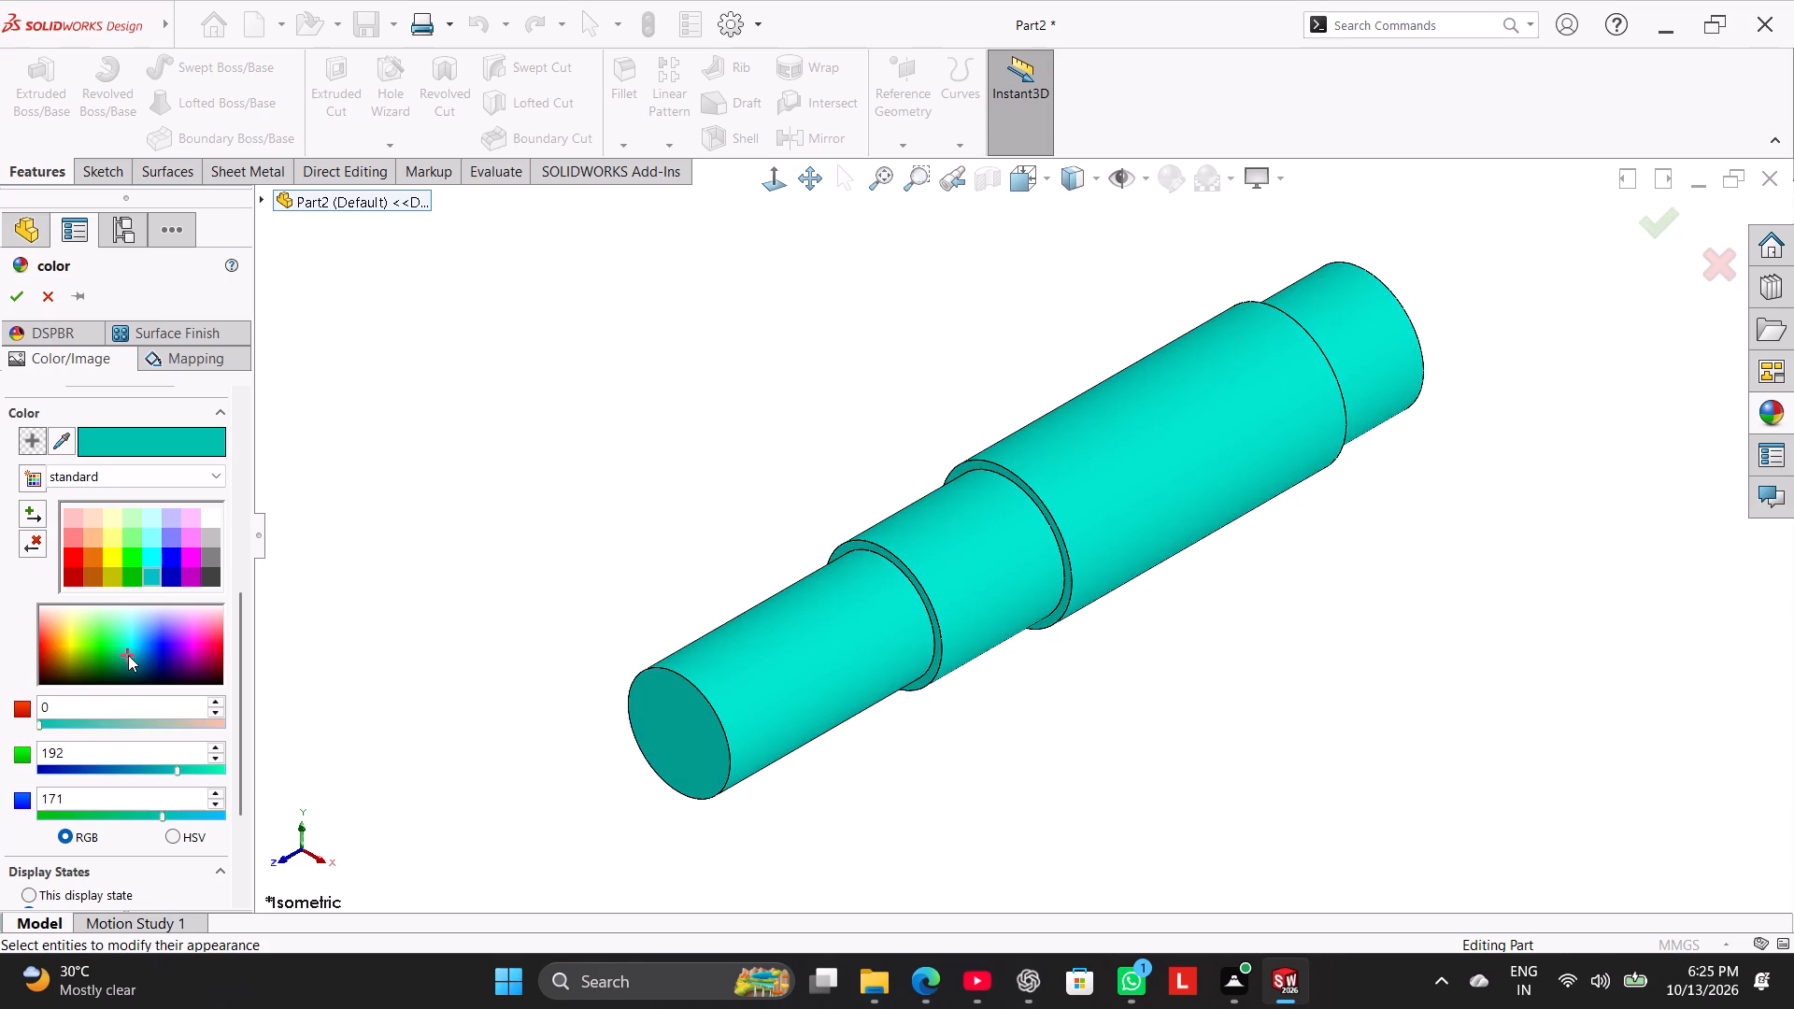
pyautogui.click(136, 658)
pyautogui.click(132, 647)
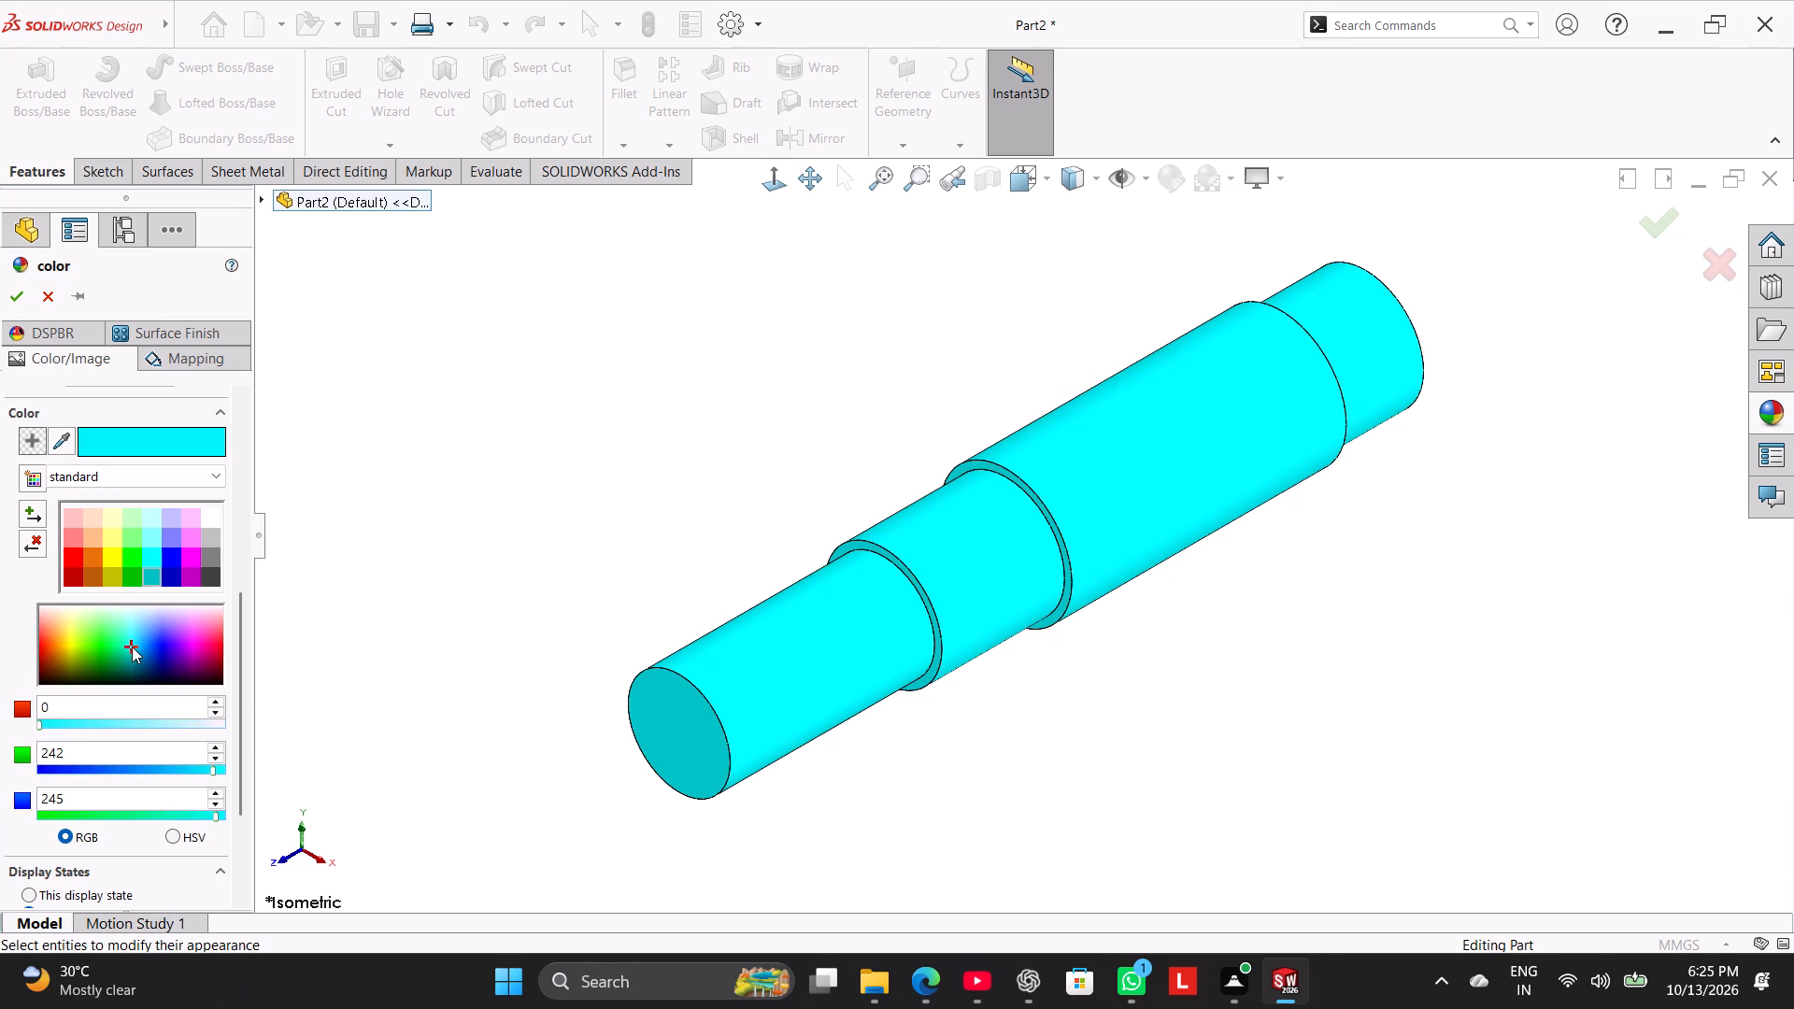
pyautogui.click(132, 647)
pyautogui.click(132, 656)
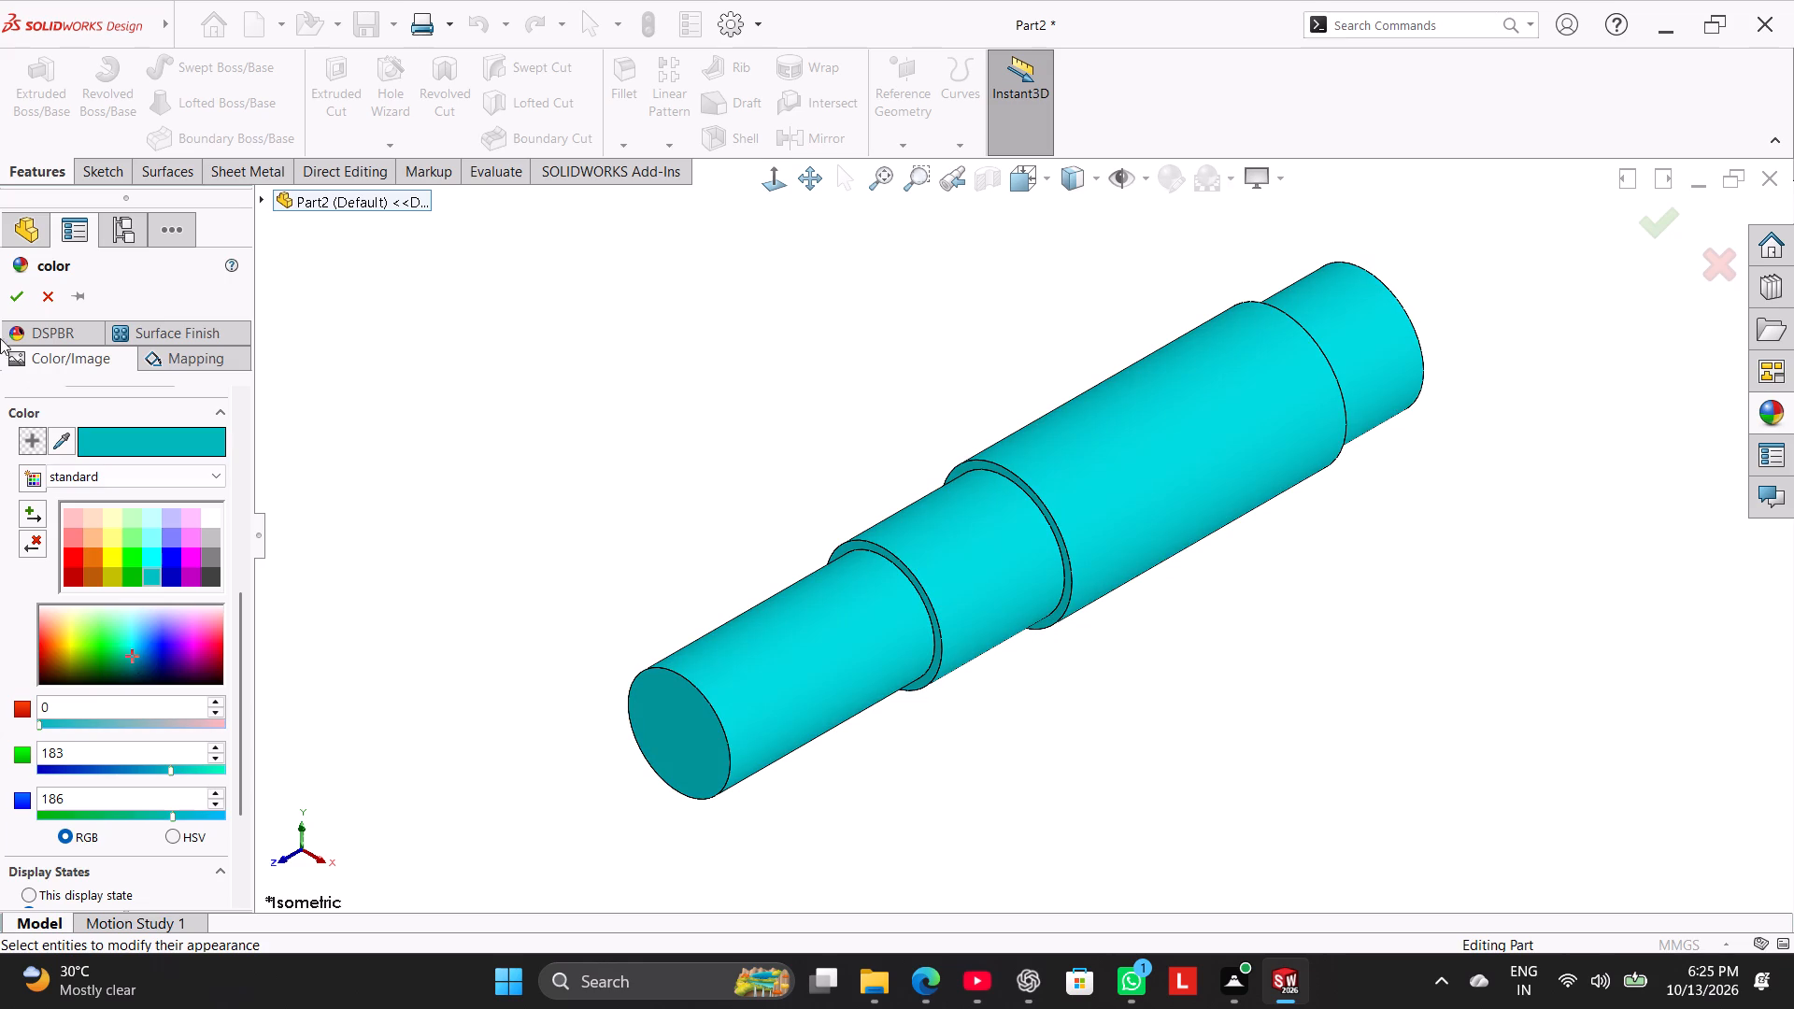
pyautogui.click(13, 291)
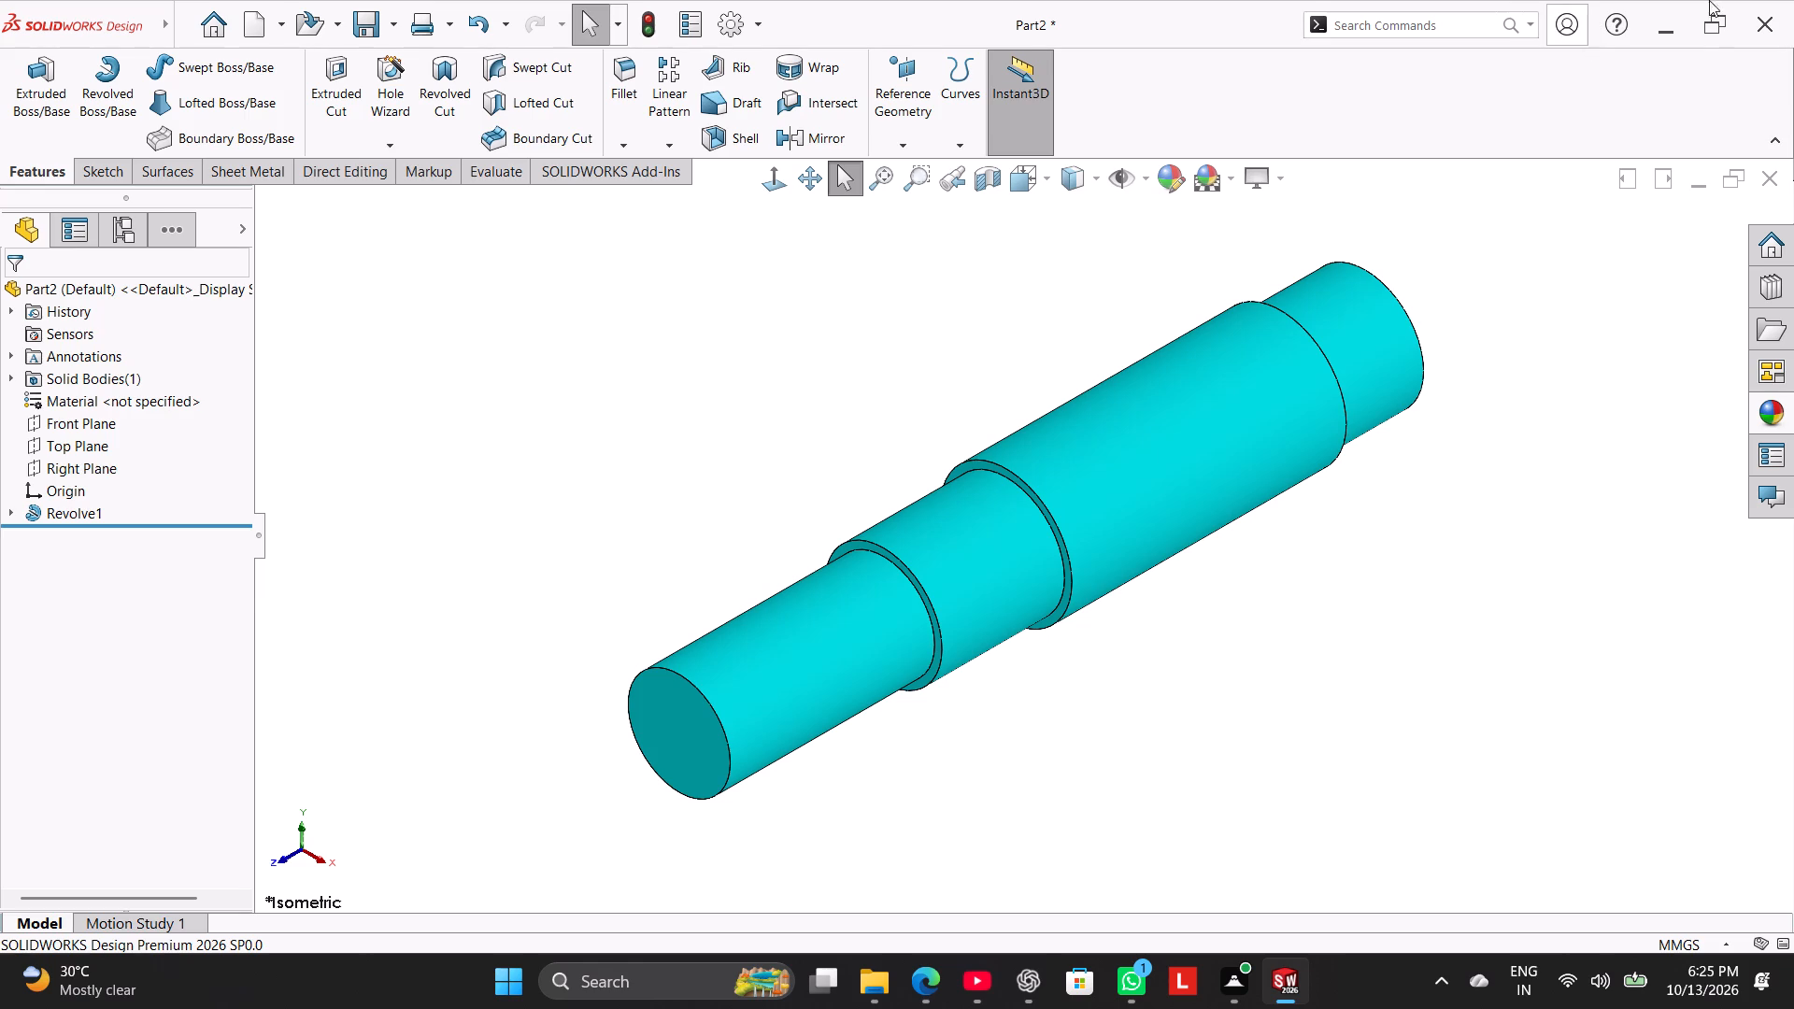
# Chamfer the circular edges at both ends of the shaft with a 1.6 mm distance at 45 degrees.
pyautogui.click(625, 146)
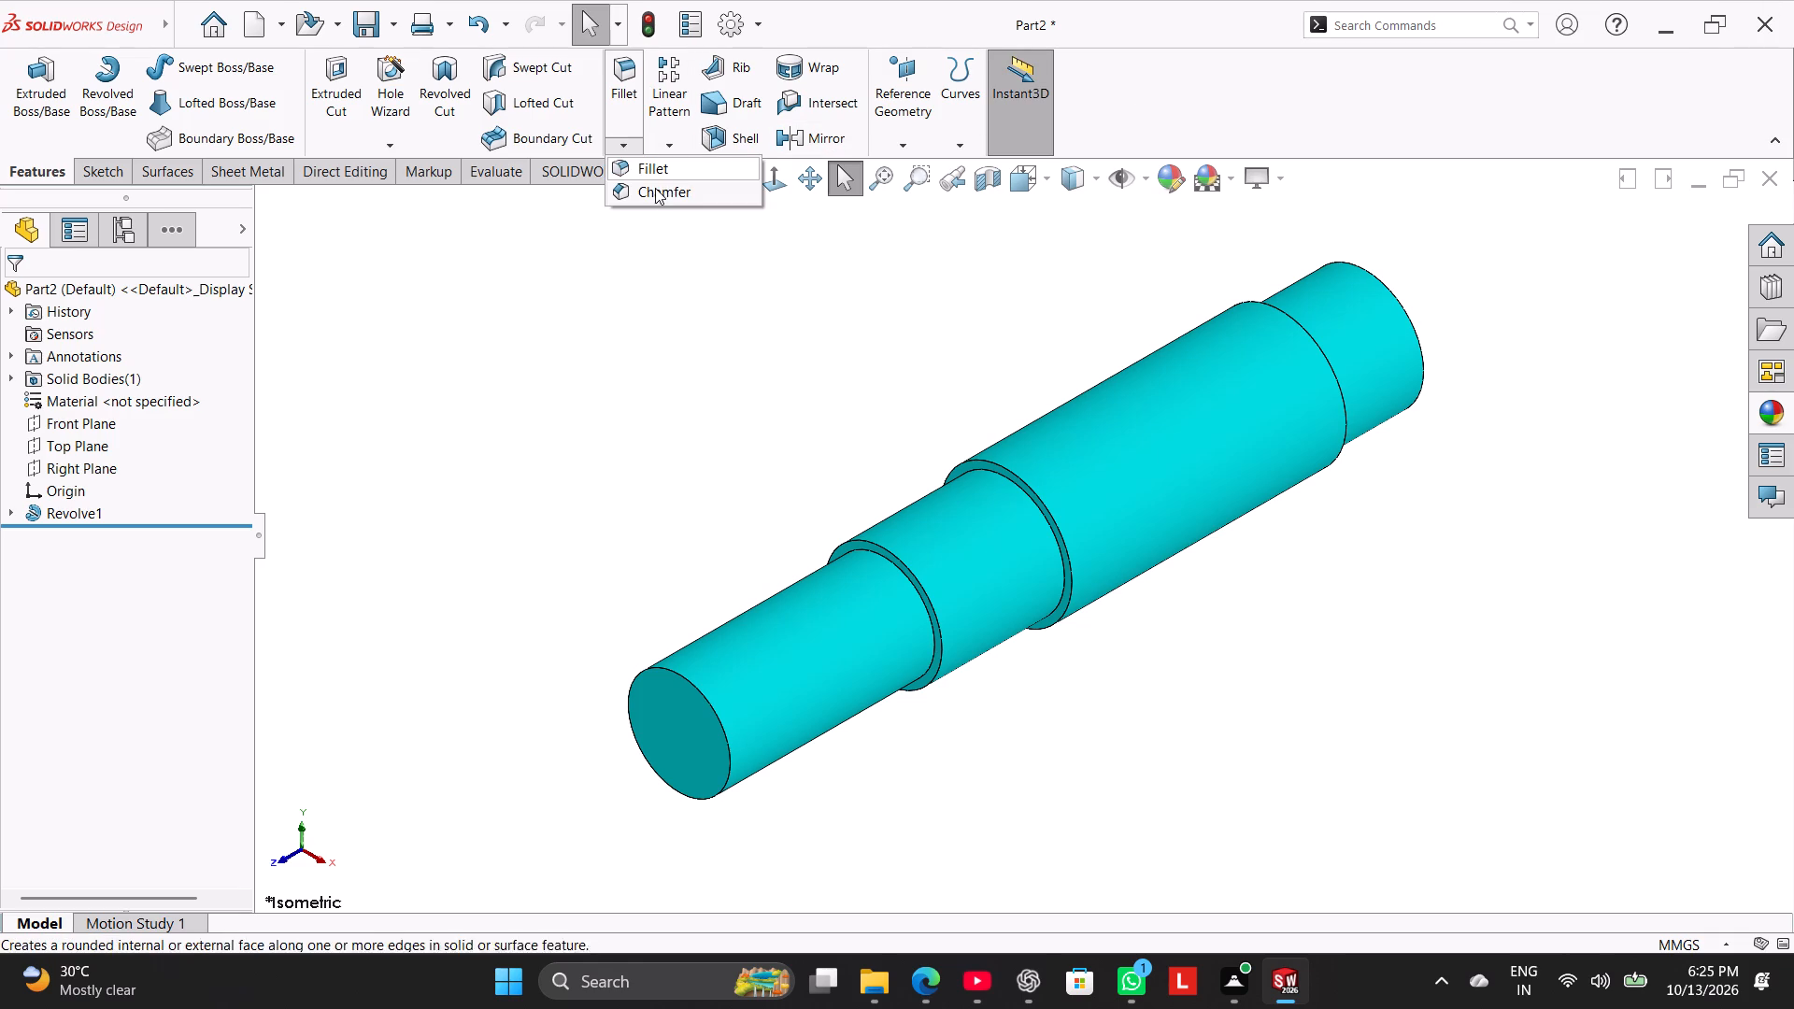
pyautogui.click(663, 200)
pyautogui.click(665, 668)
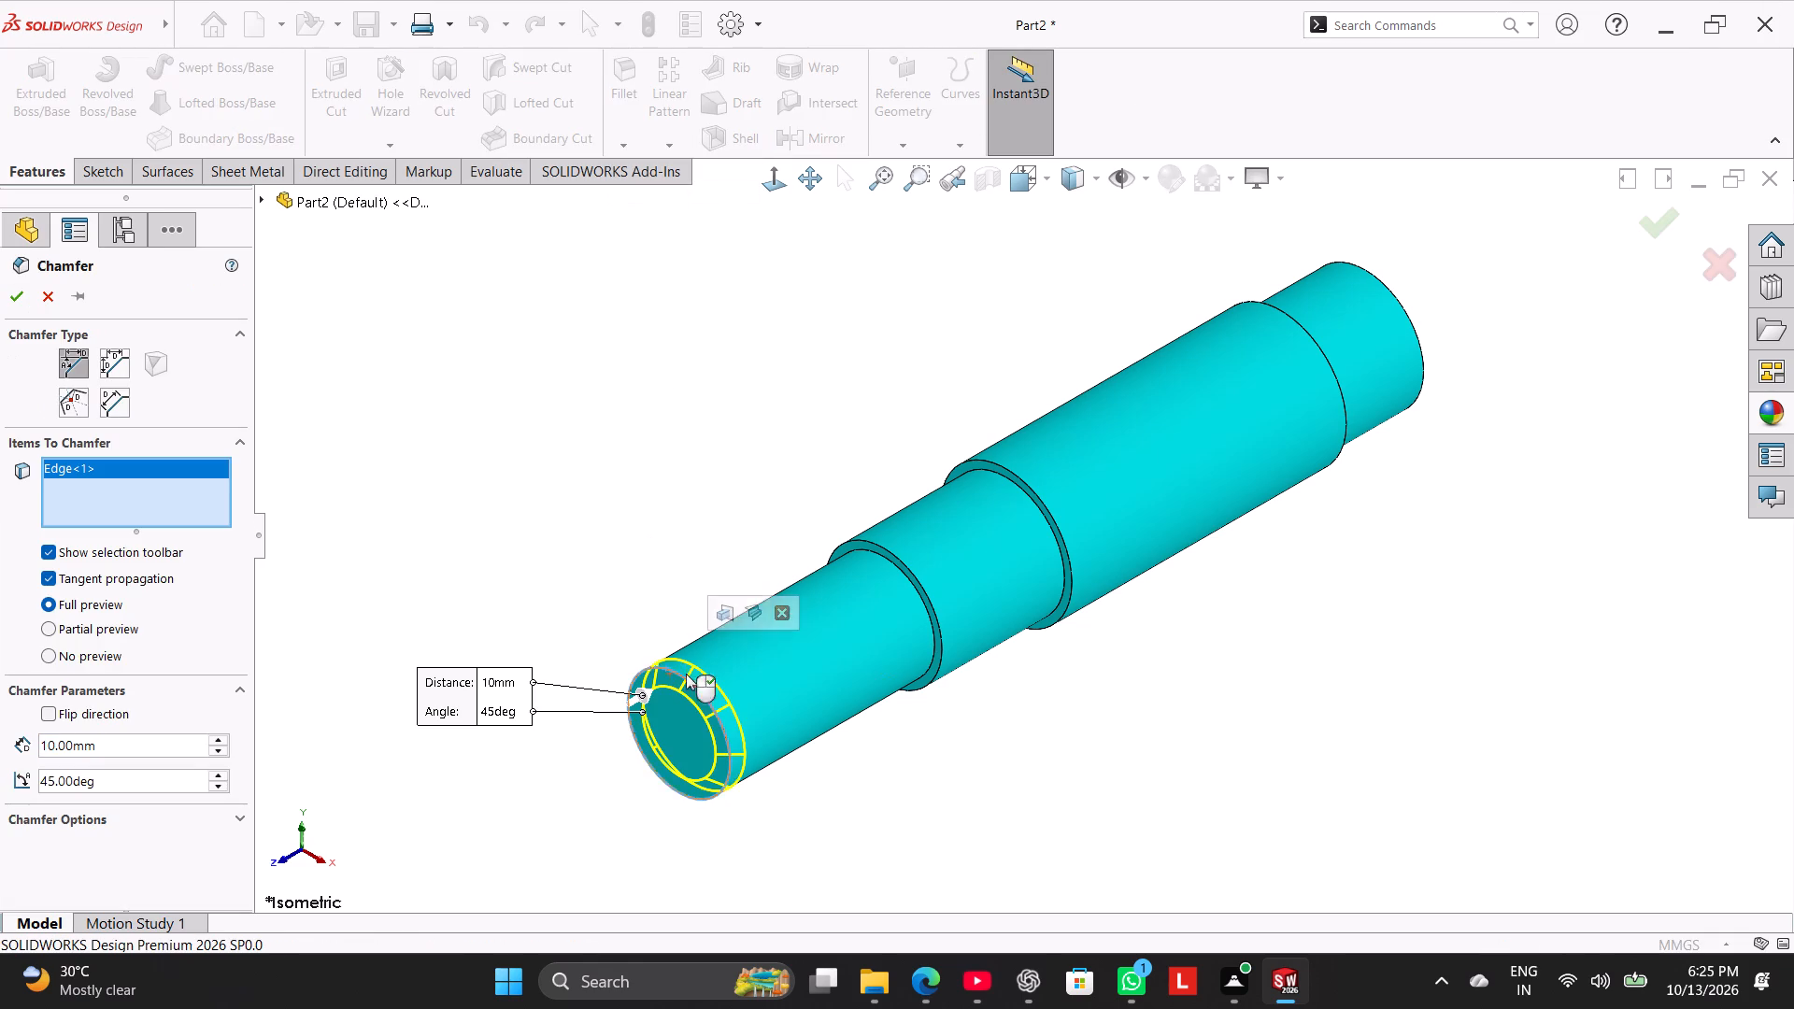
pyautogui.click(1400, 301)
pyautogui.doubleClick(129, 742)
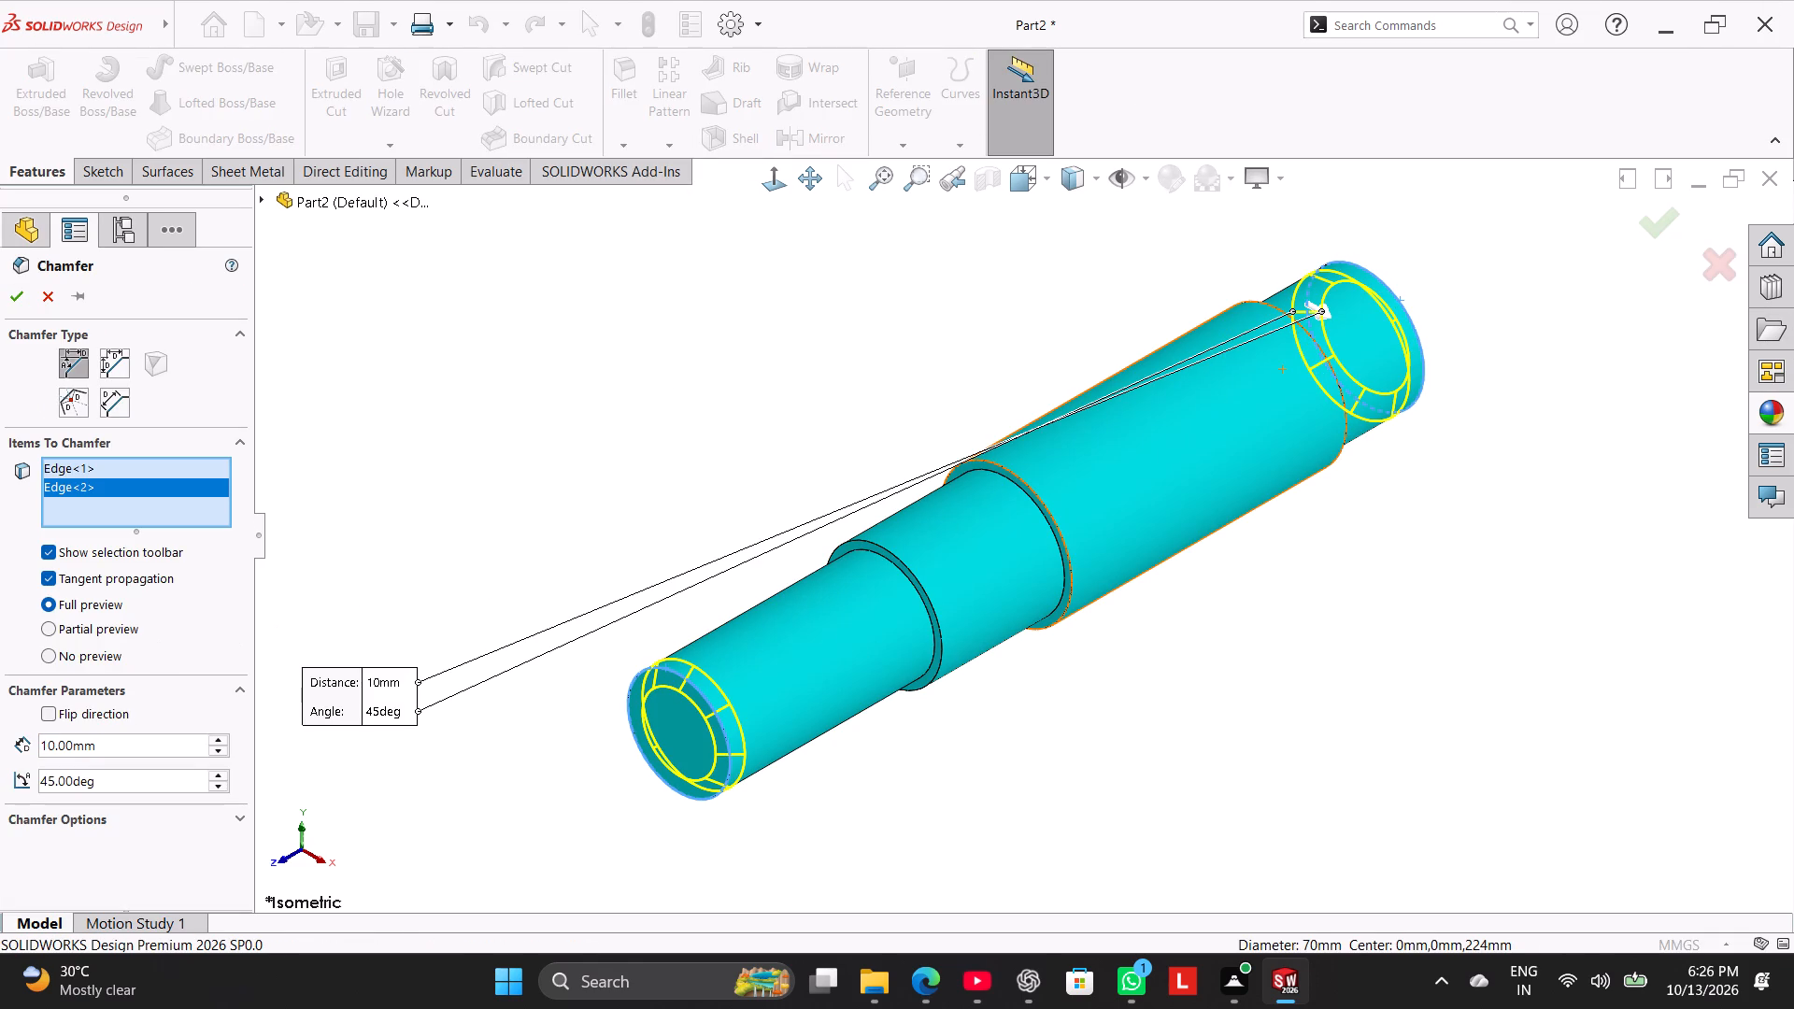
pyautogui.write('1.5')
pyautogui.press('BackSpace')
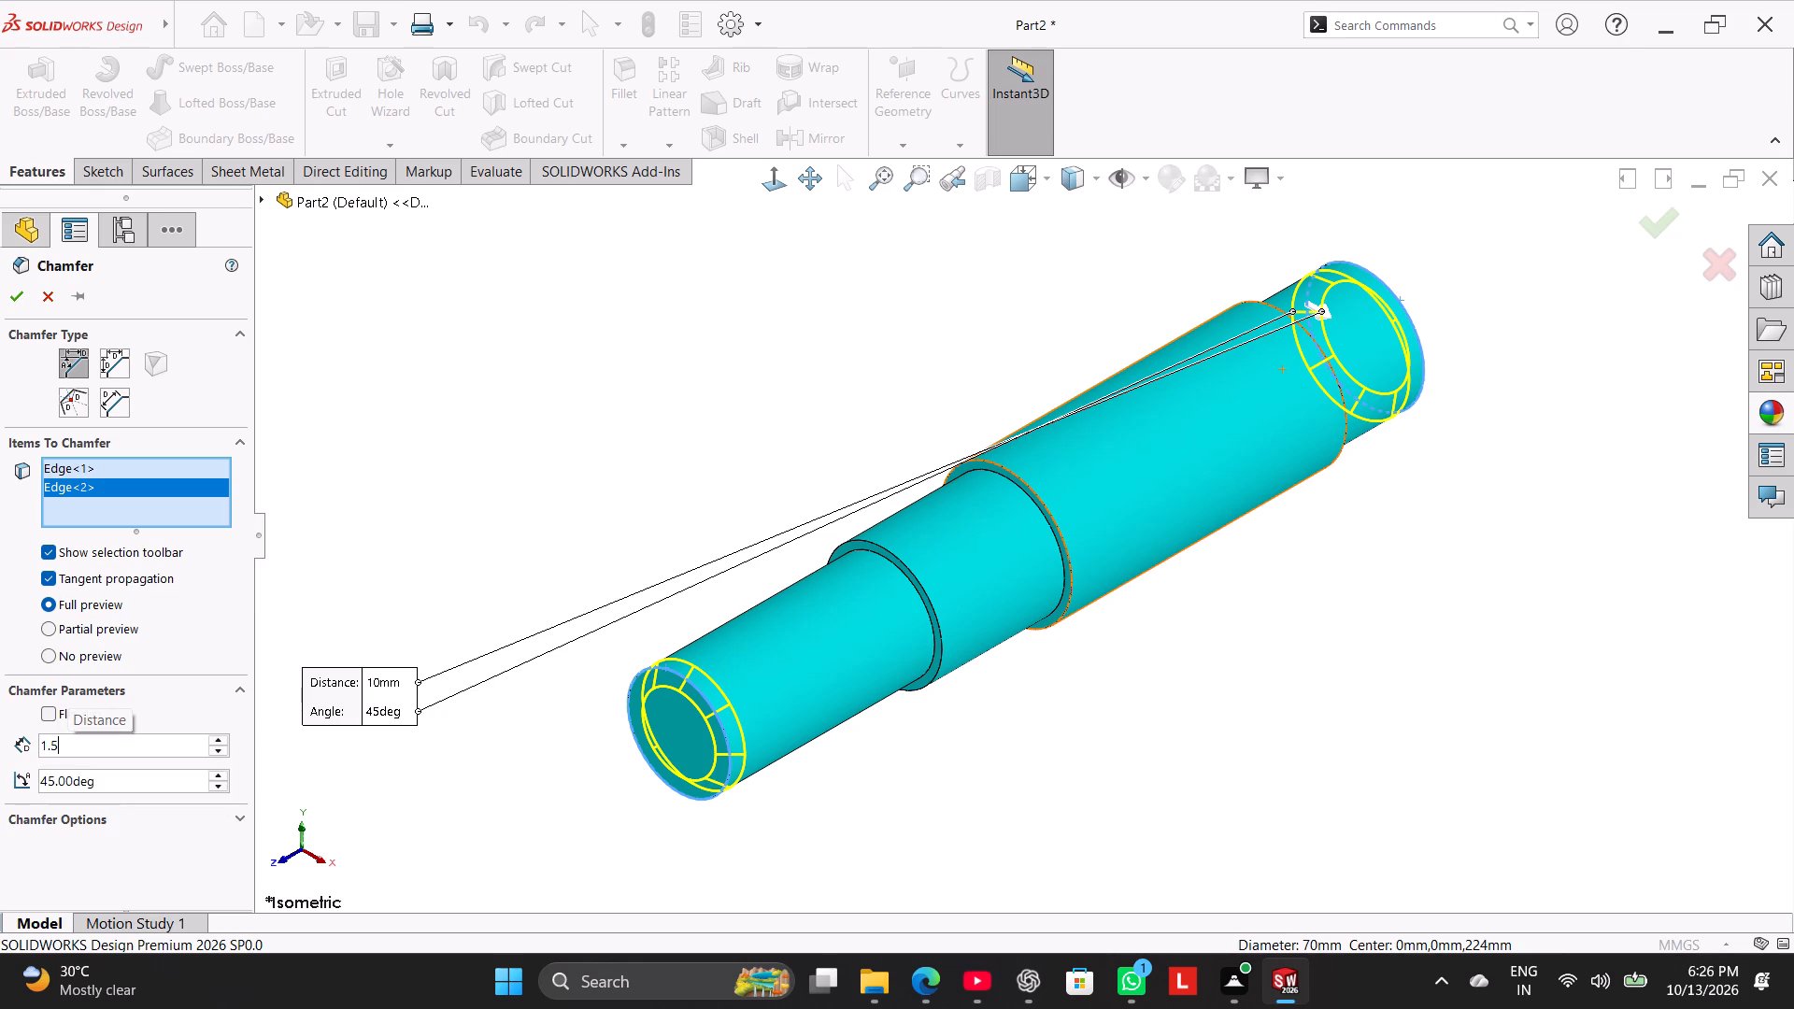
pyautogui.press('6')
pyautogui.press('Return')
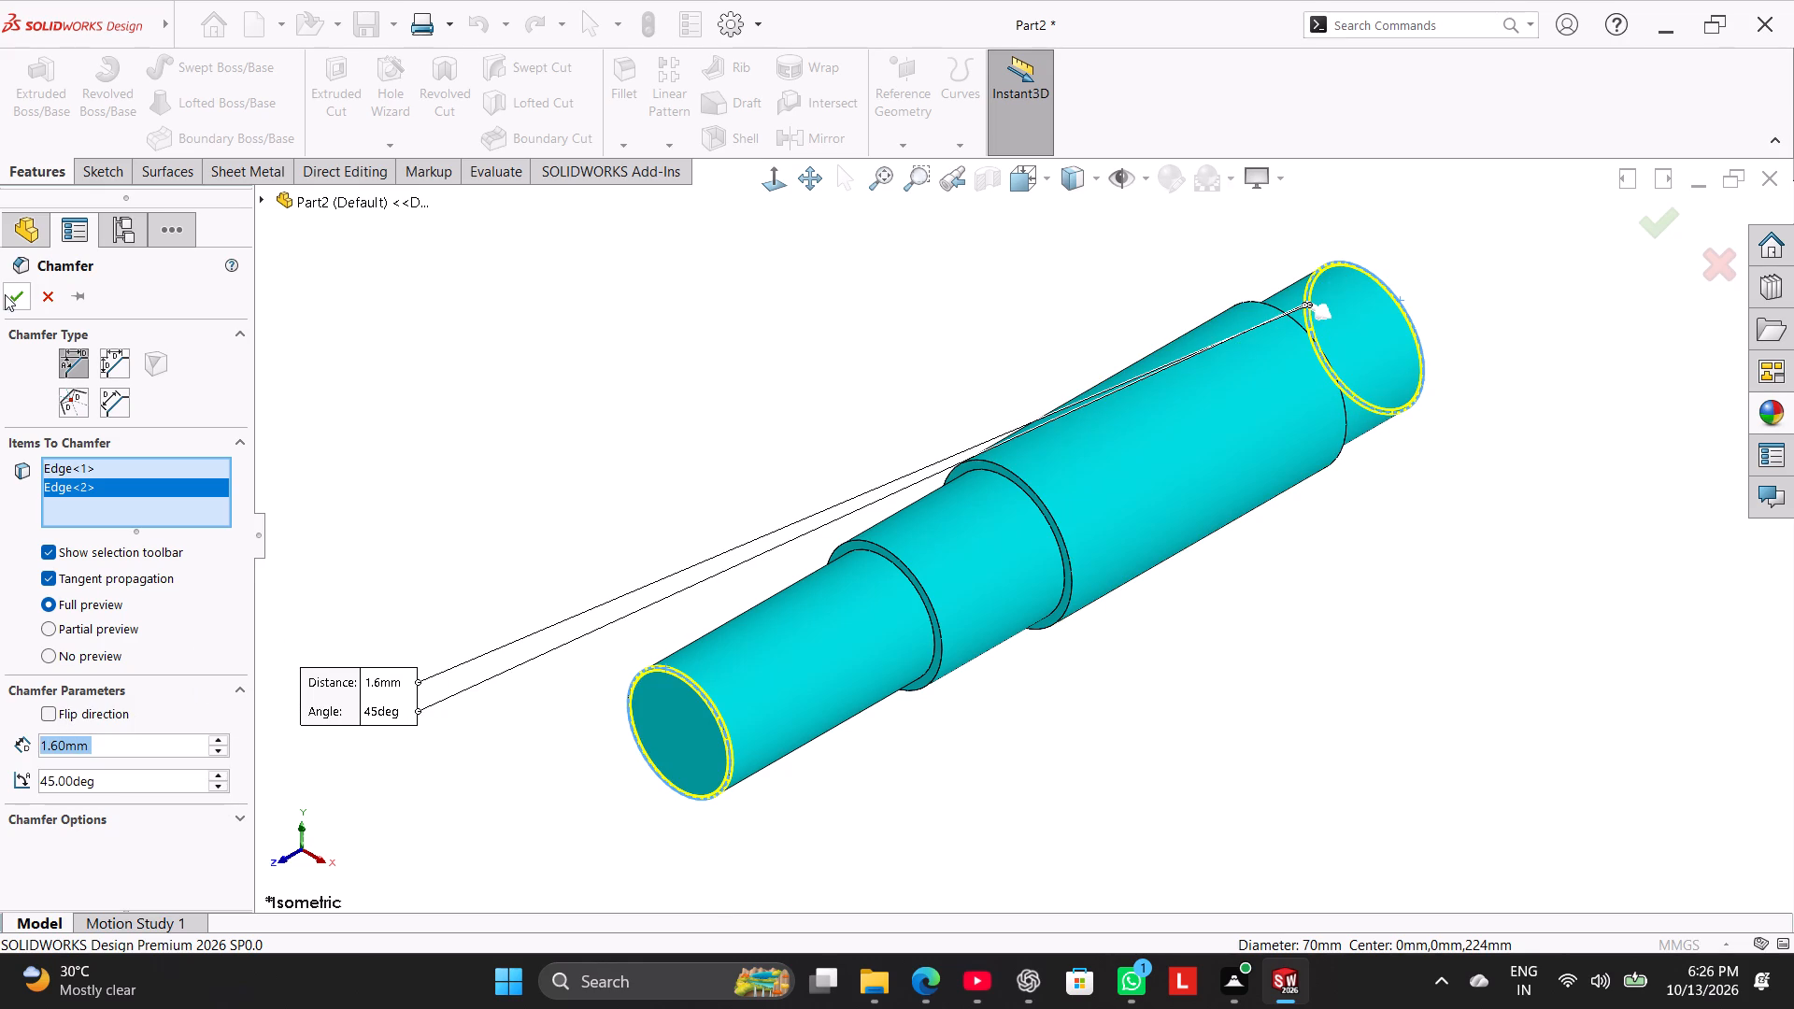
pyautogui.click(5, 294)
pyautogui.click(570, 427)
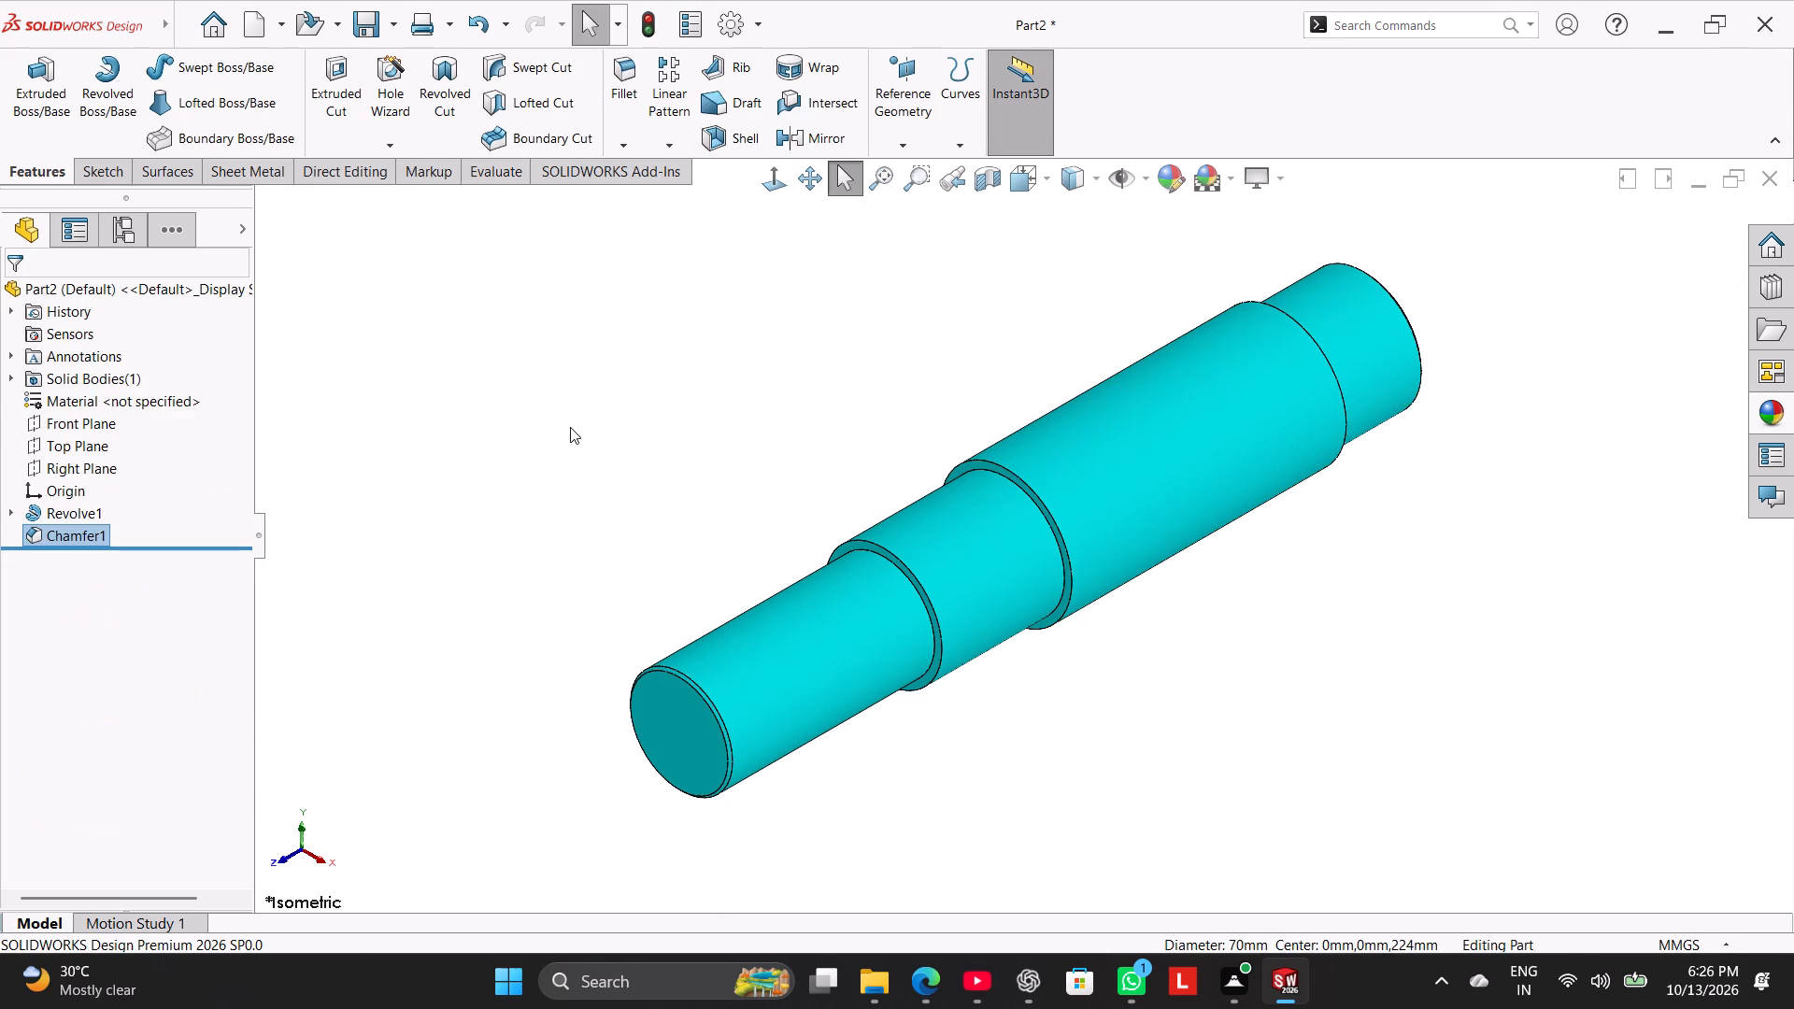
# Fillet the three shoulder edges where the shaft diameter changes with a symmetric 2 mm radius.
pyautogui.click(635, 76)
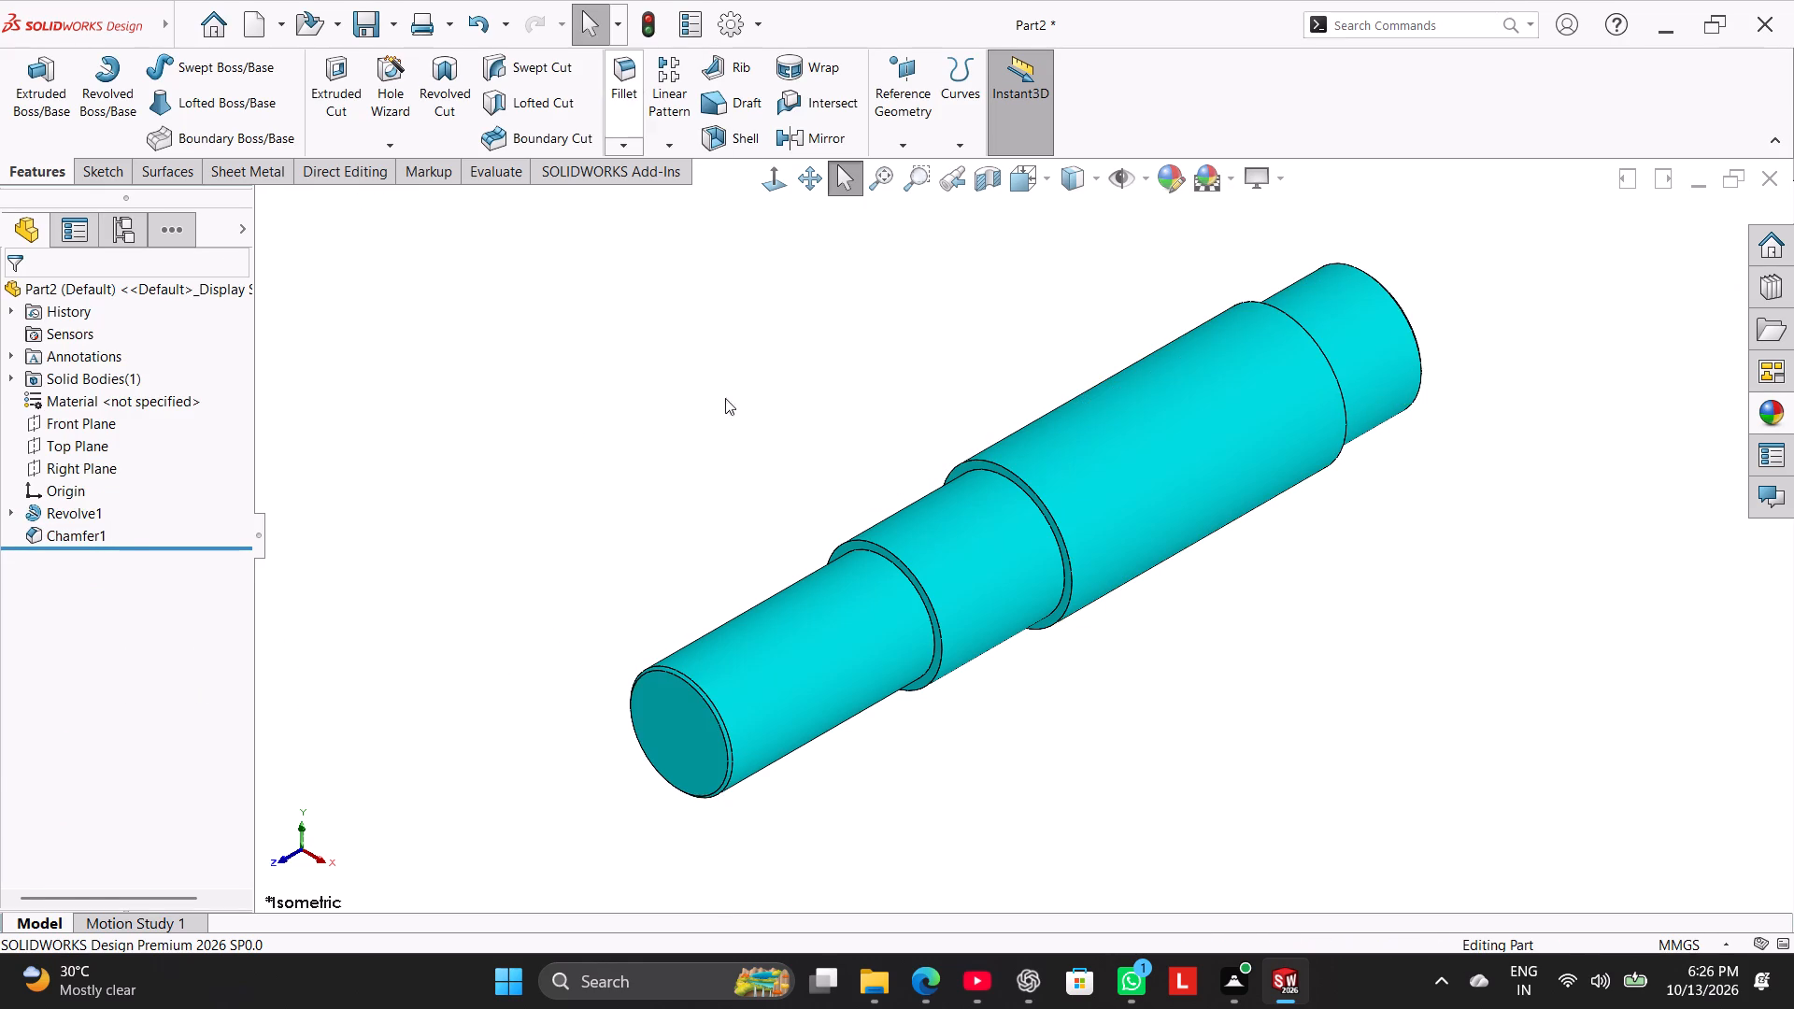
pyautogui.click(896, 566)
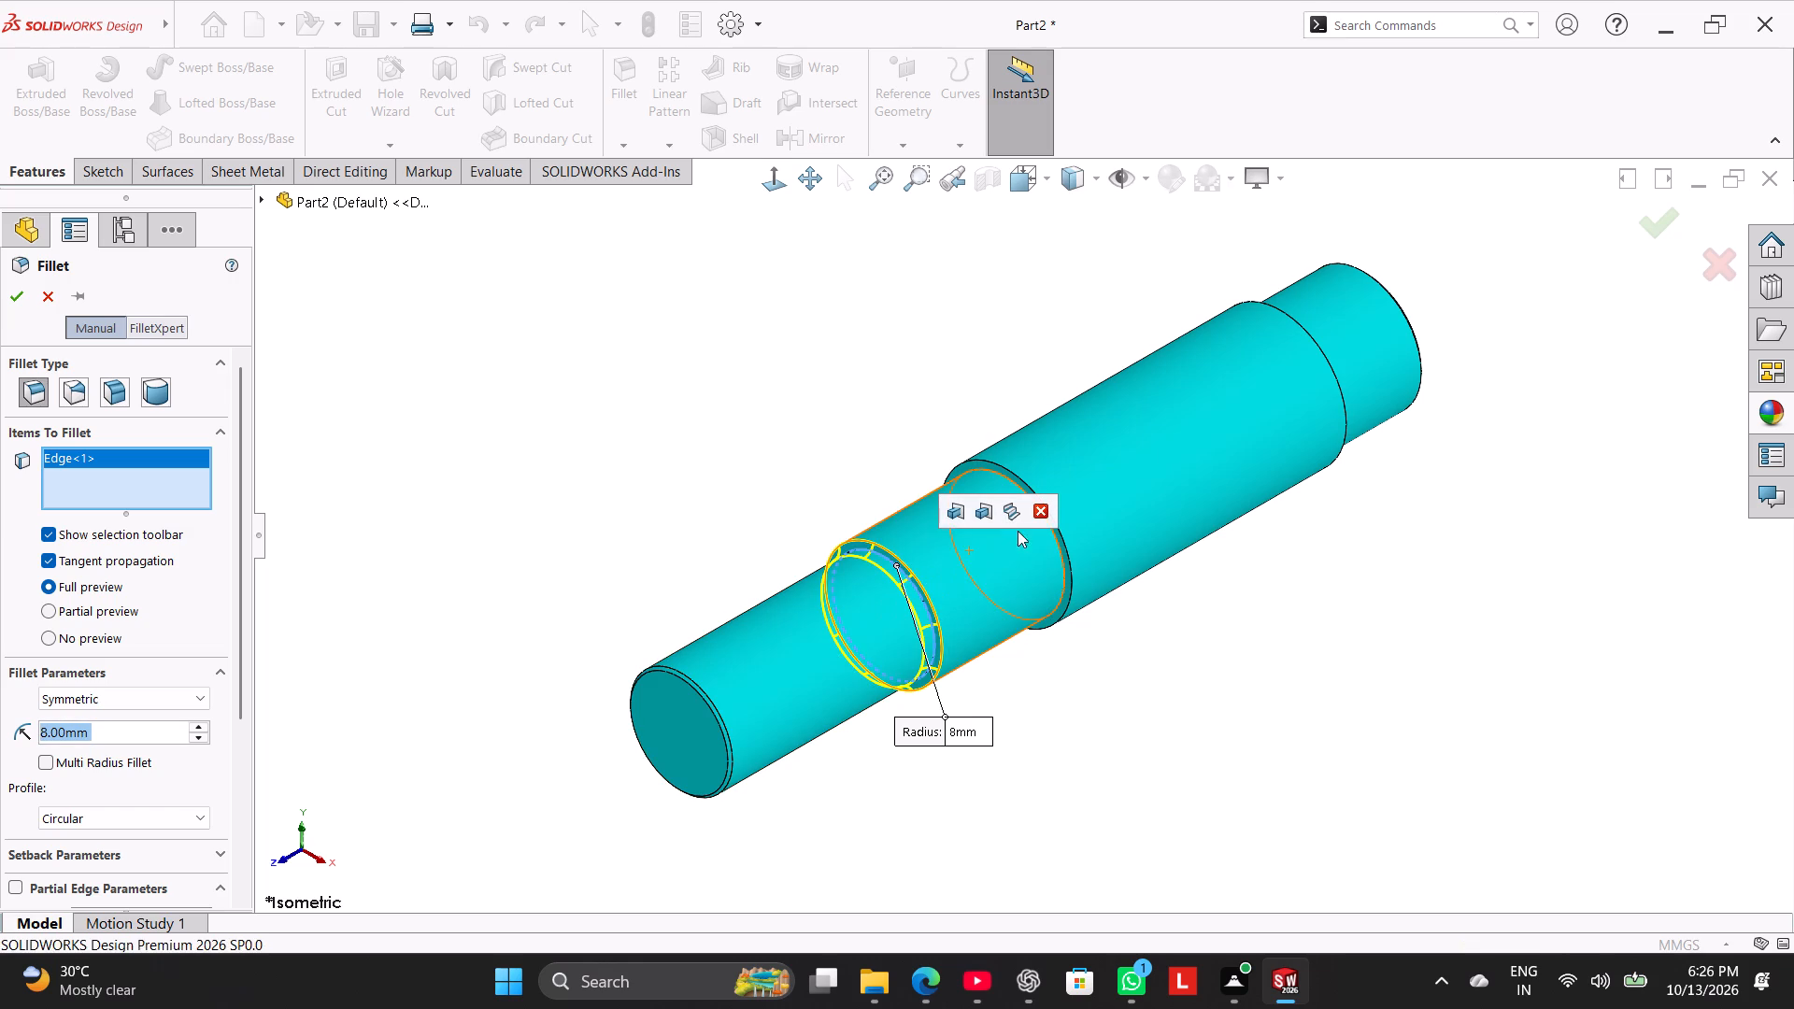
pyautogui.click(1059, 544)
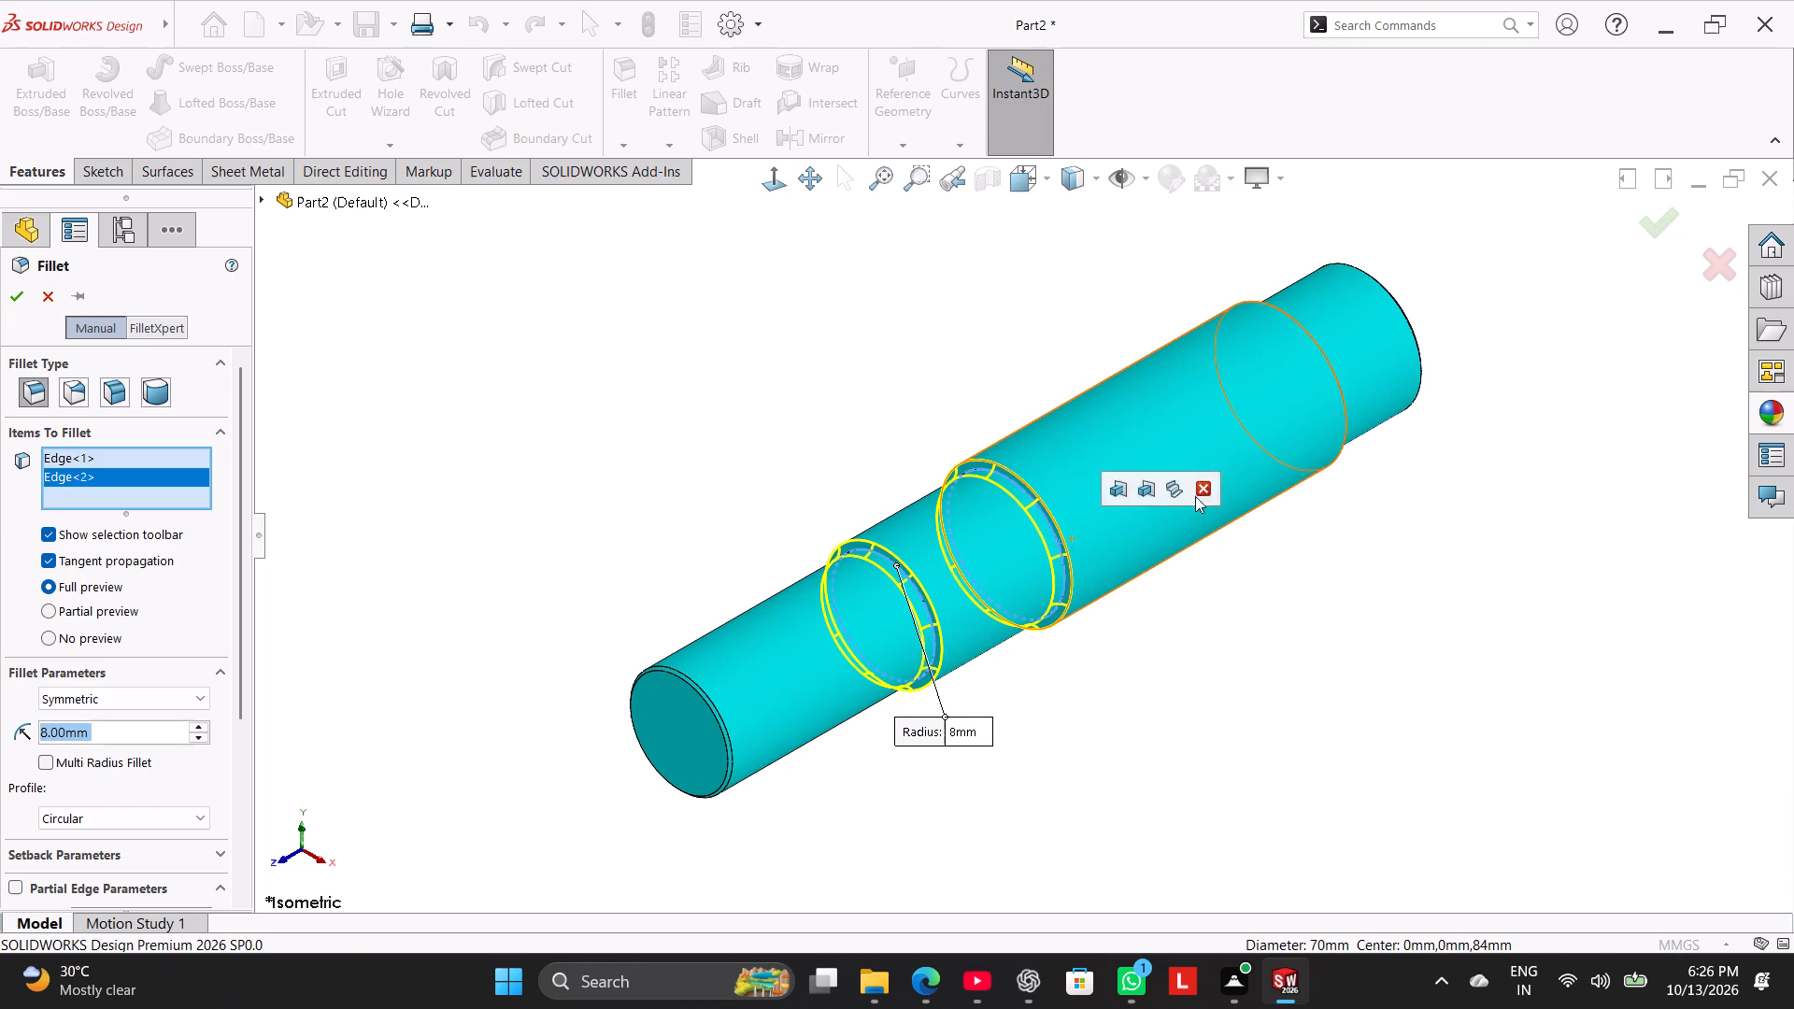
pyautogui.moveTo(1358, 527); pyautogui.dragTo(1250, 619, button='middle')
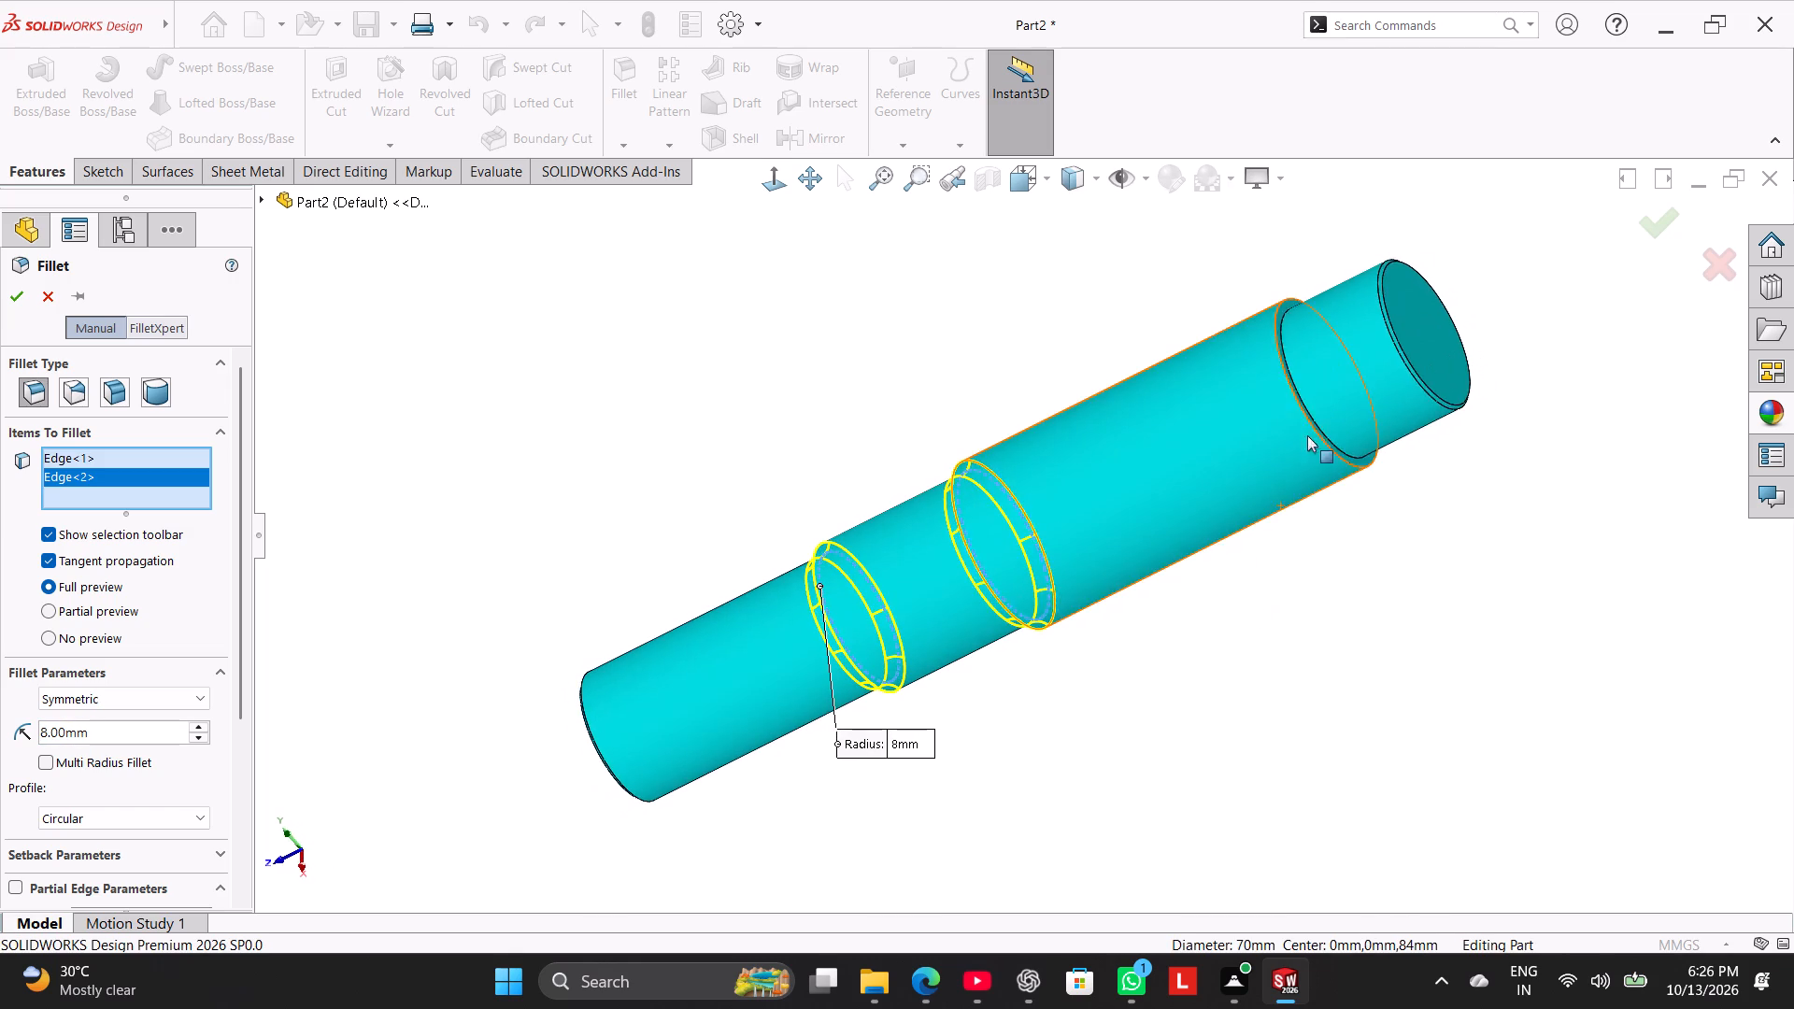
pyautogui.scroll(-4, 1317, 422)
pyautogui.click(1205, 403)
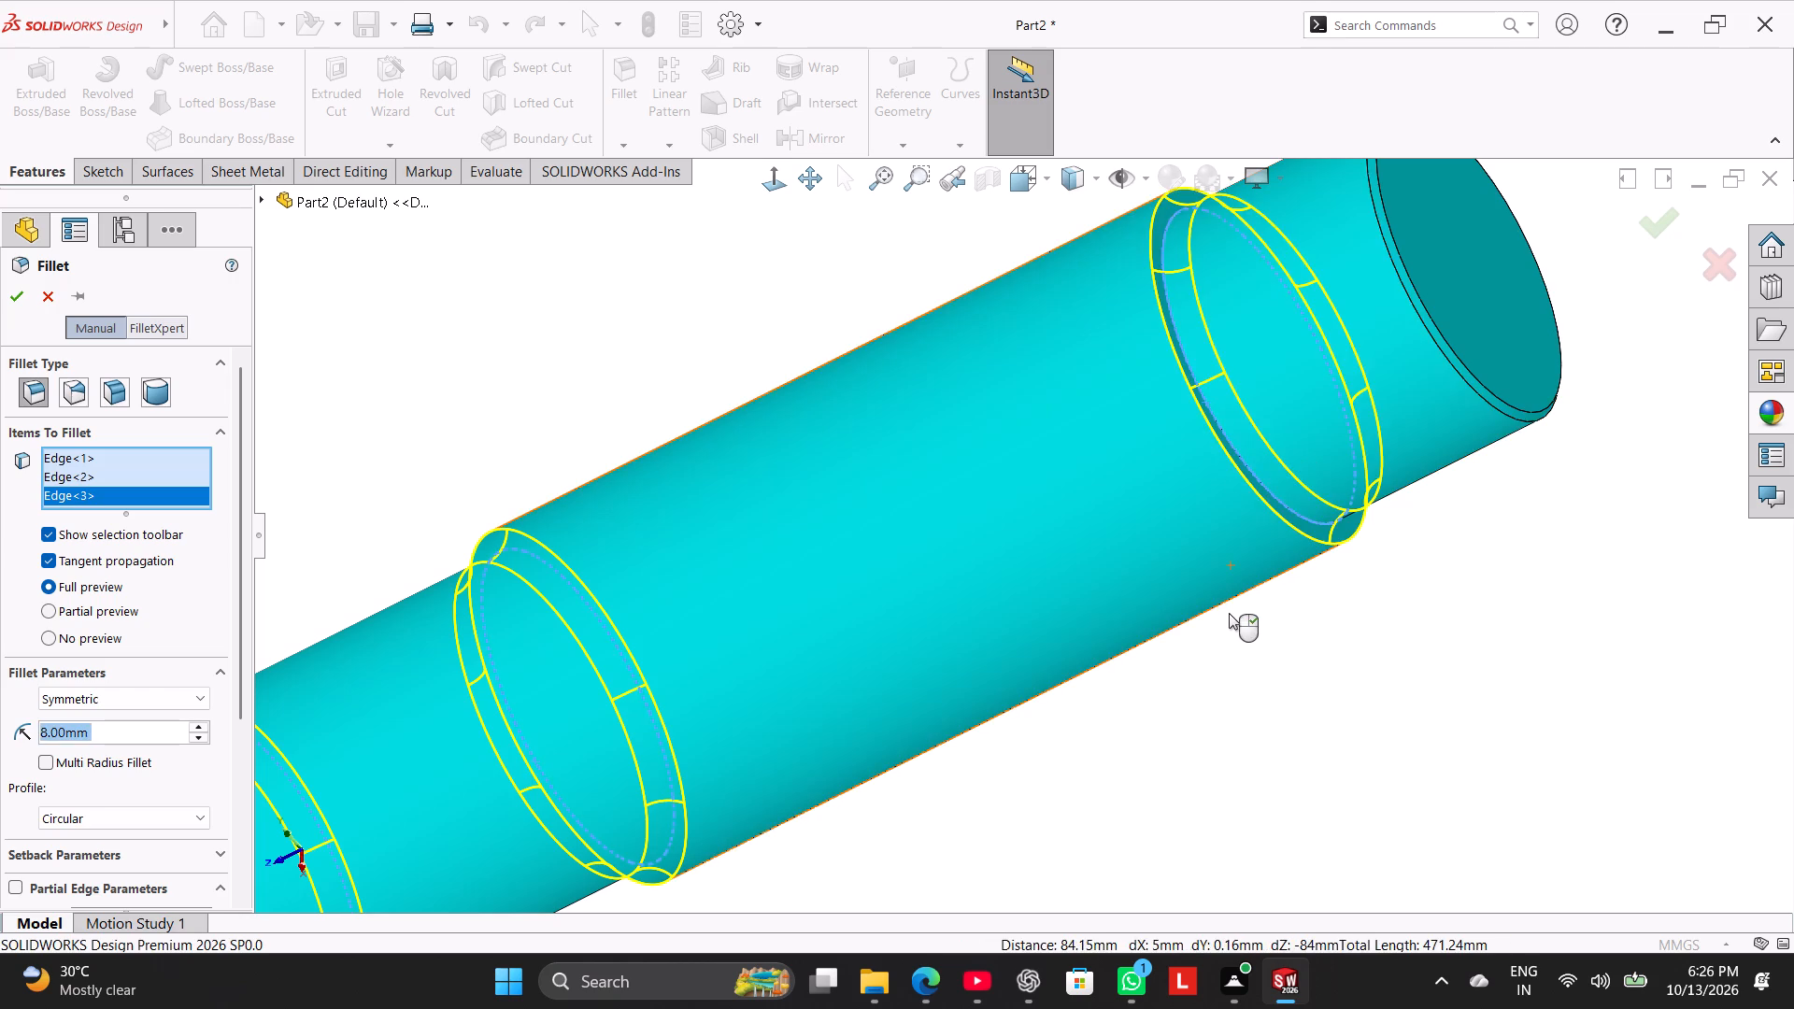
pyautogui.moveTo(1229, 613); pyautogui.dragTo(1240, 608, button='middle')
pyautogui.scroll(6, 1233, 612)
pyautogui.doubleClick(110, 730)
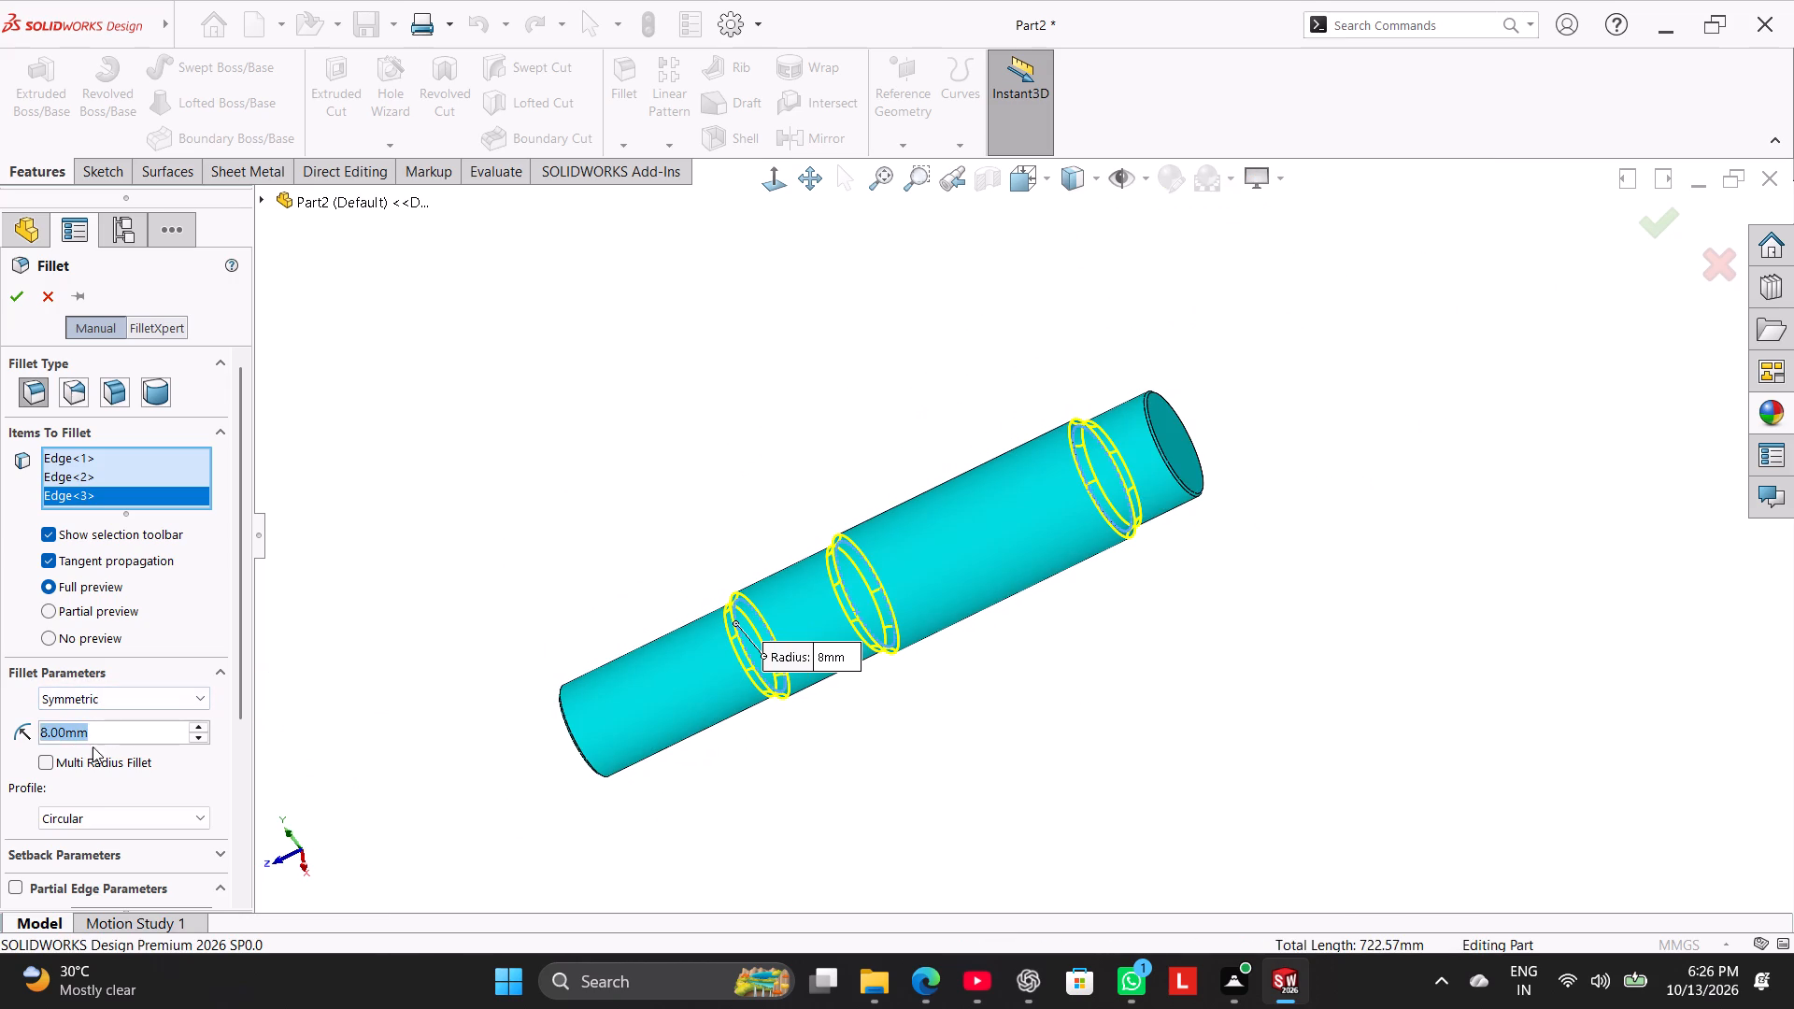
pyautogui.press('2')
pyautogui.press('.')
pyautogui.press('Return')
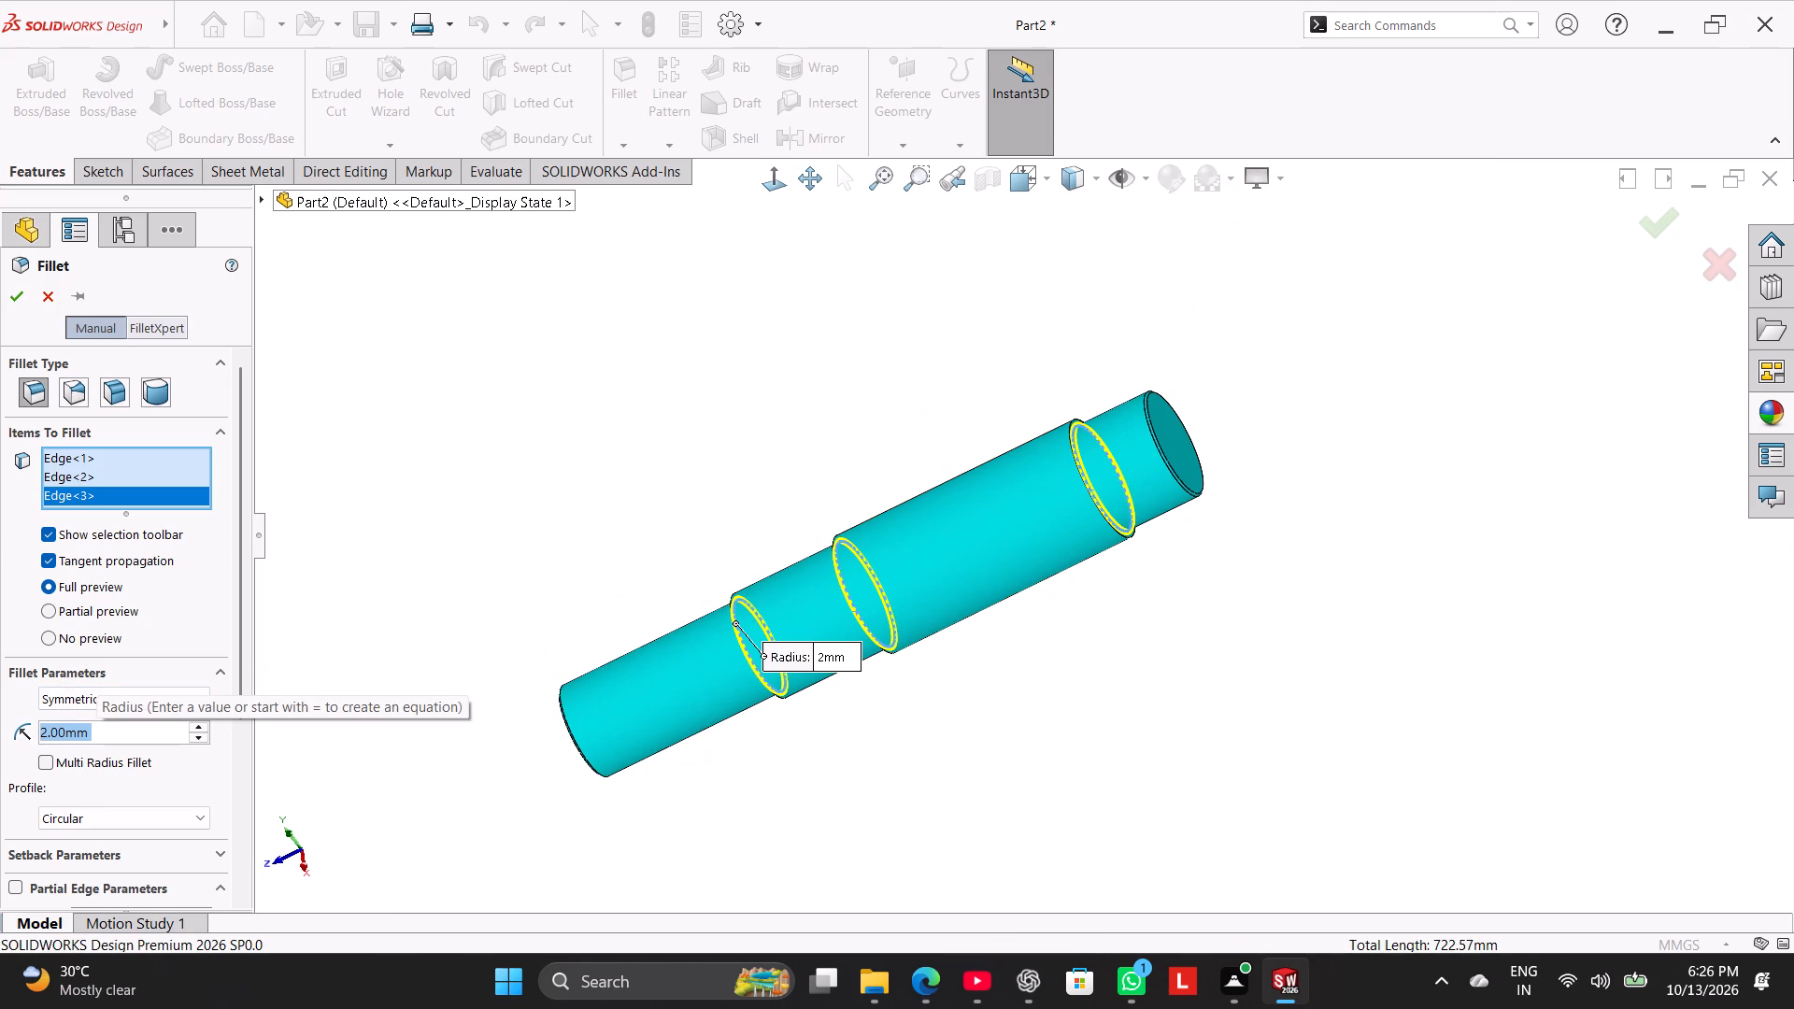
pyautogui.click(15, 301)
# On the Right Plane, sketch a straight slot along the smallest section's axis, about 106 mm between centers and 28 mm wide.
pyautogui.moveTo(548, 445); pyautogui.dragTo(775, 372, button='right')
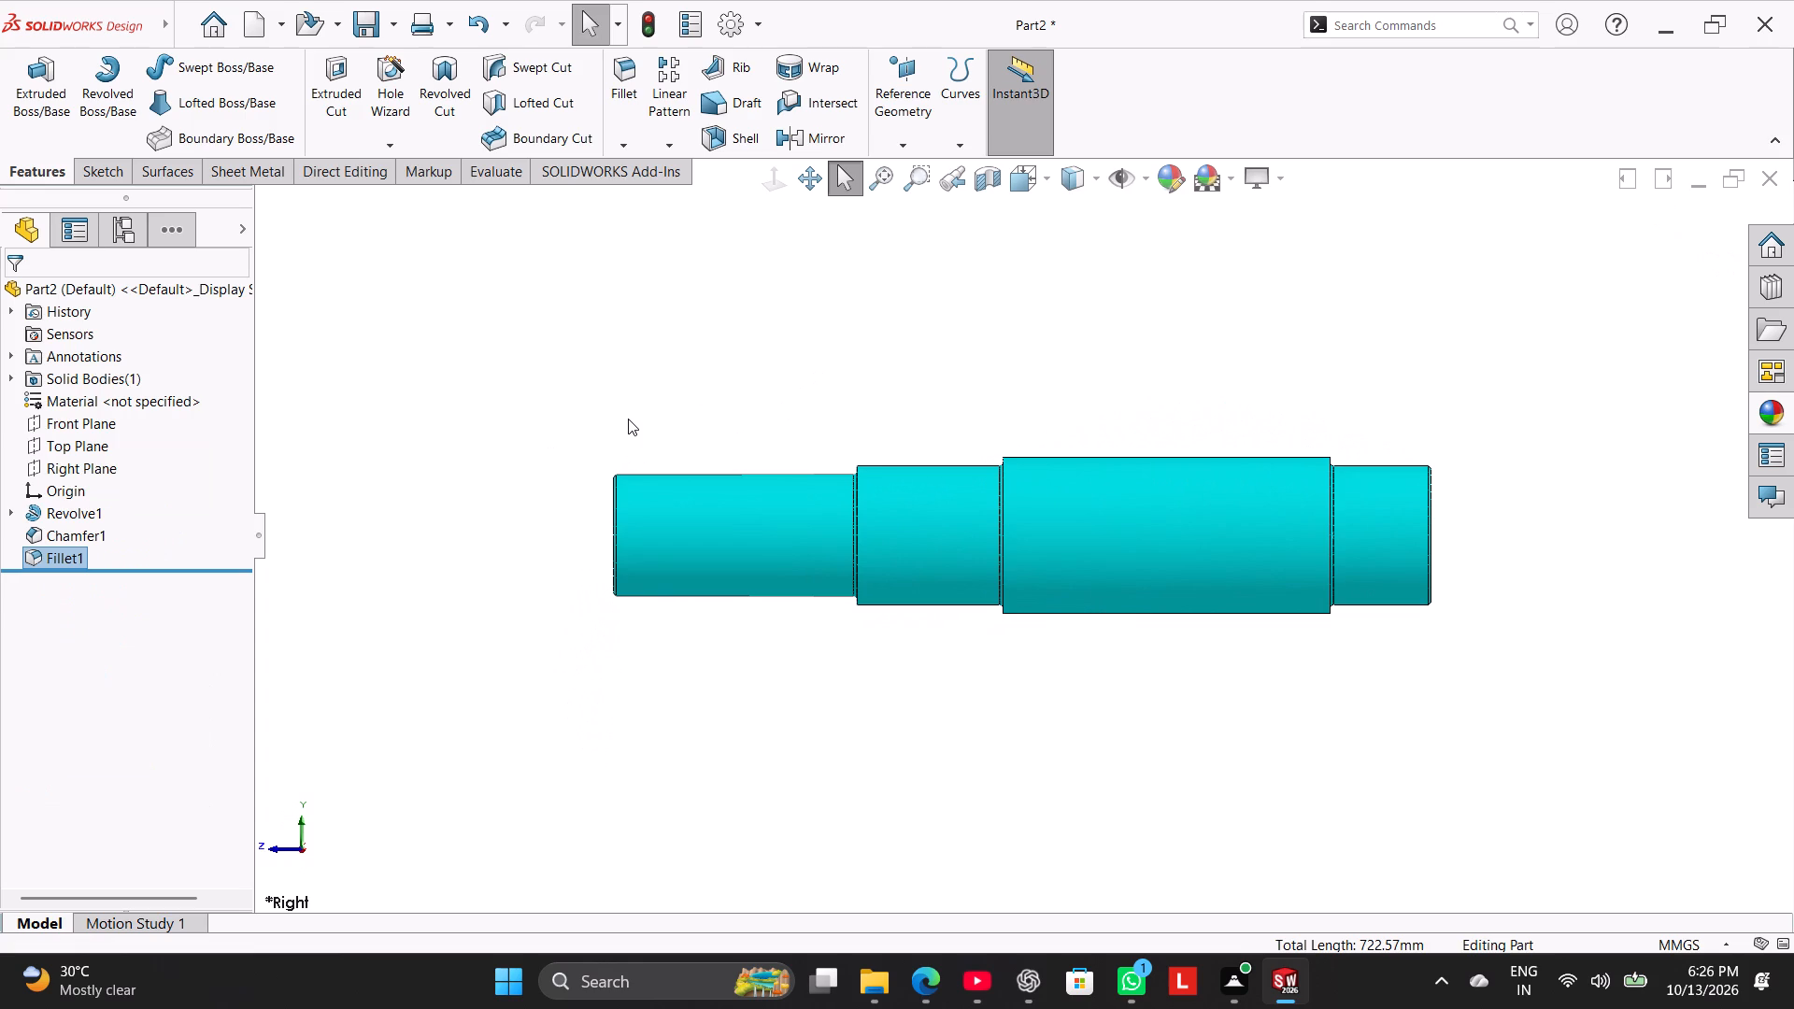
pyautogui.click(104, 472)
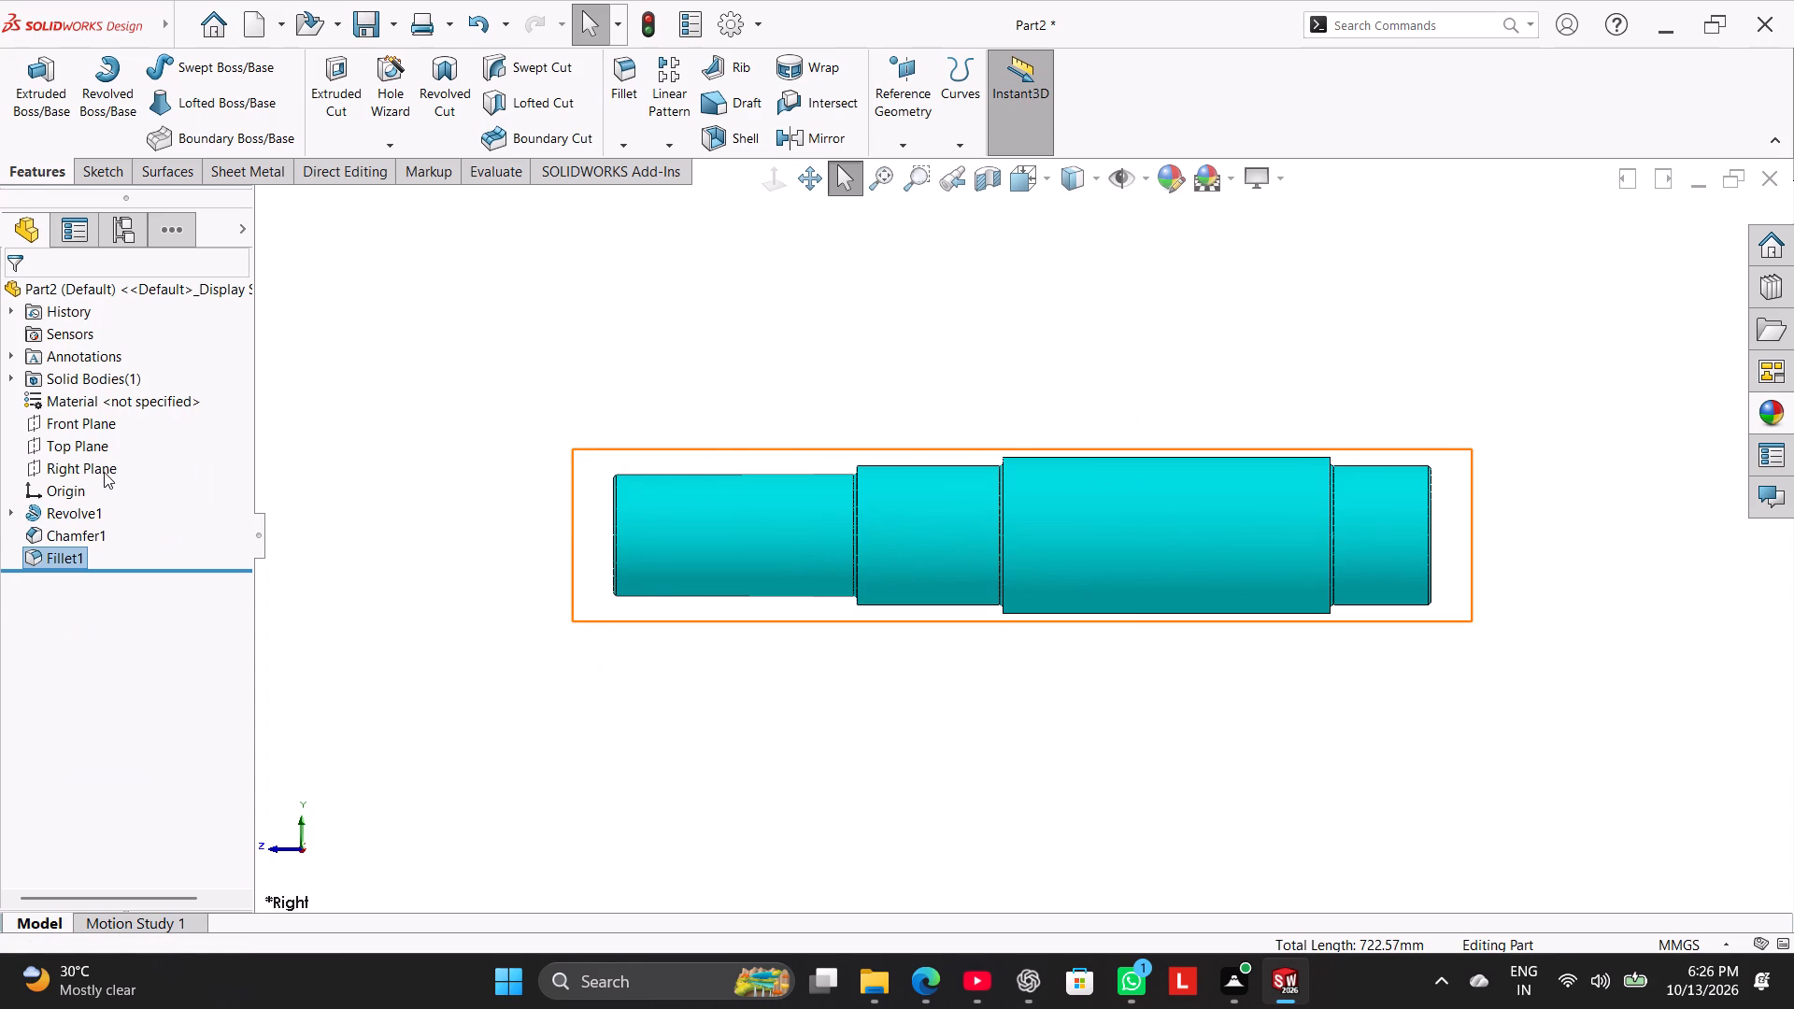
pyautogui.click(121, 452)
pyautogui.click(471, 402)
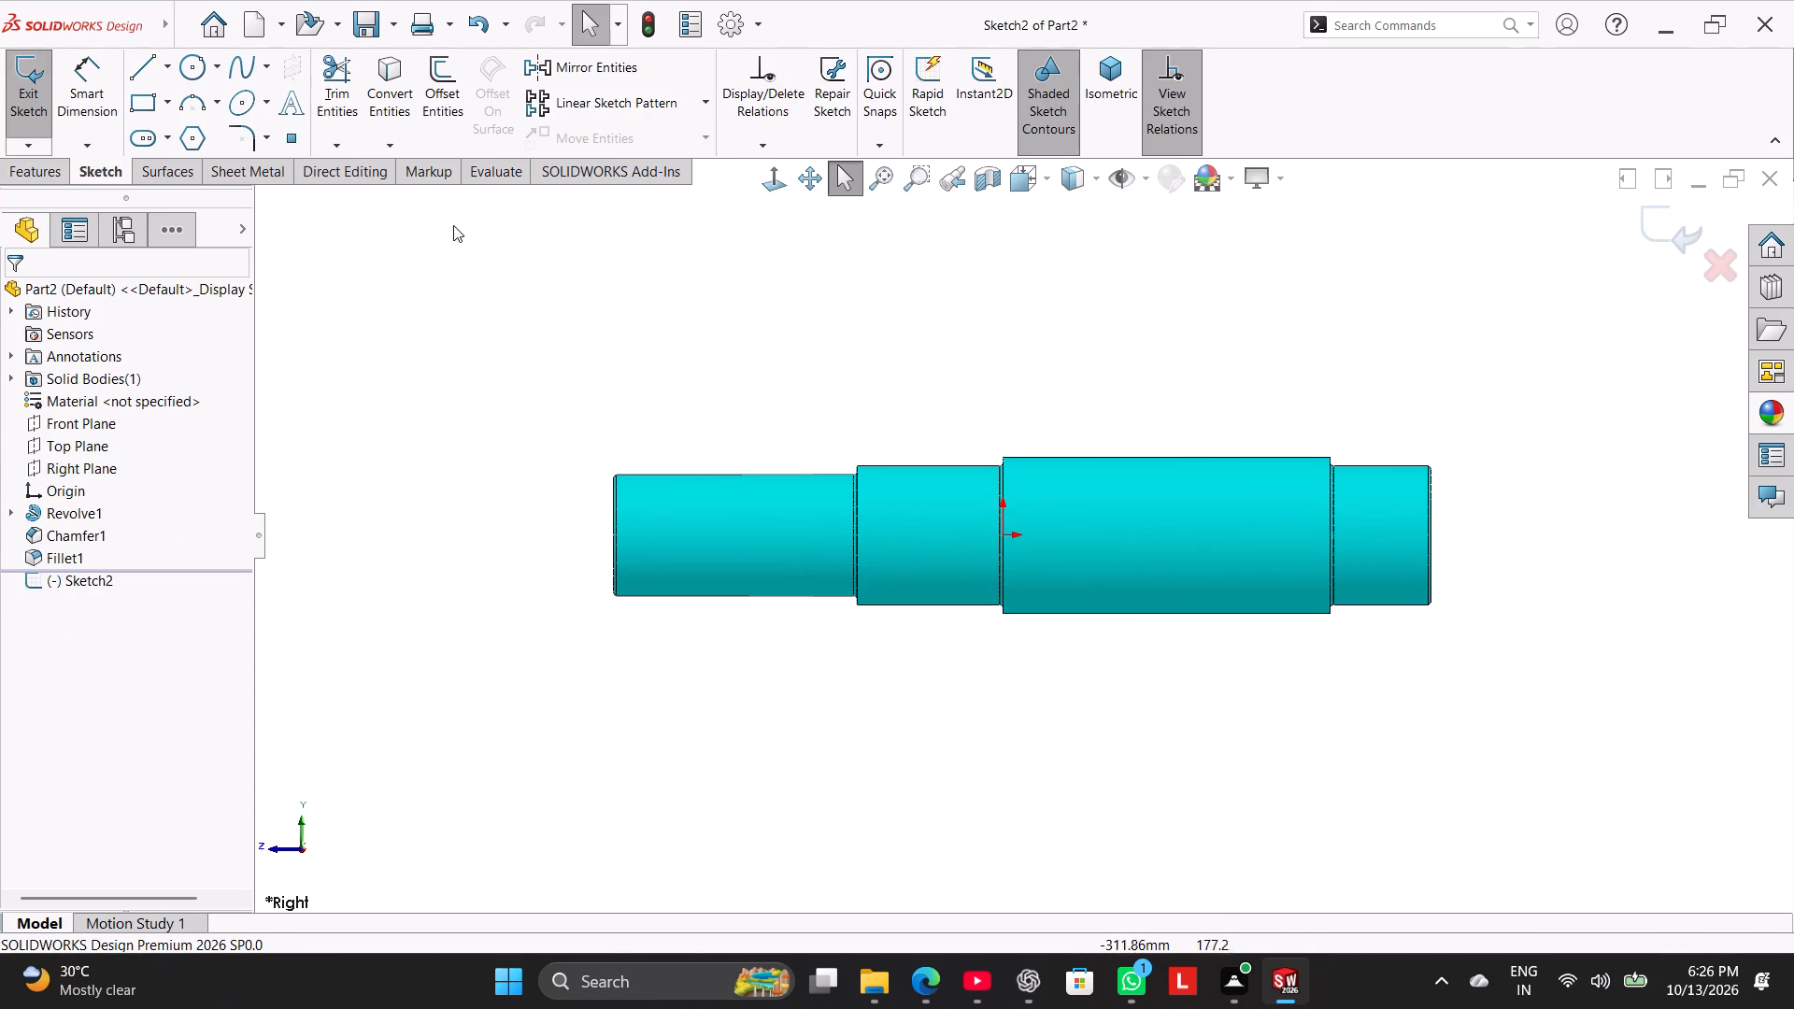
pyautogui.click(146, 139)
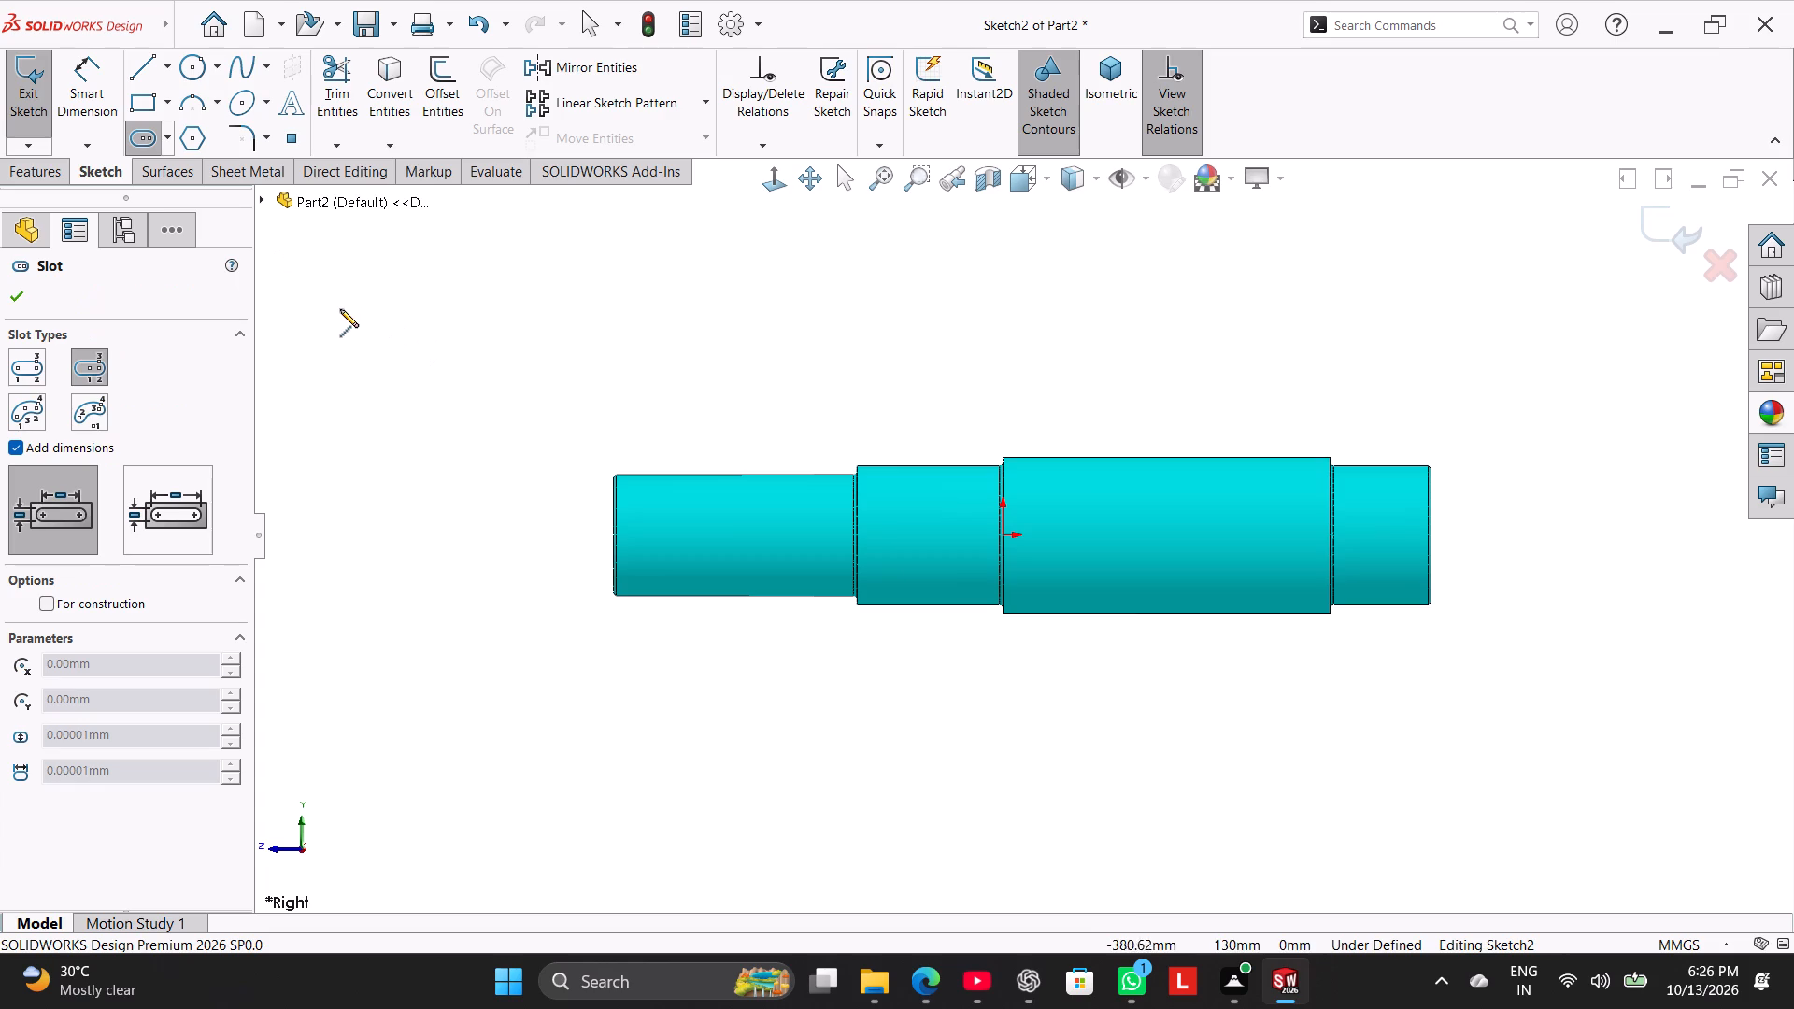
pyautogui.click(166, 142)
pyautogui.click(178, 169)
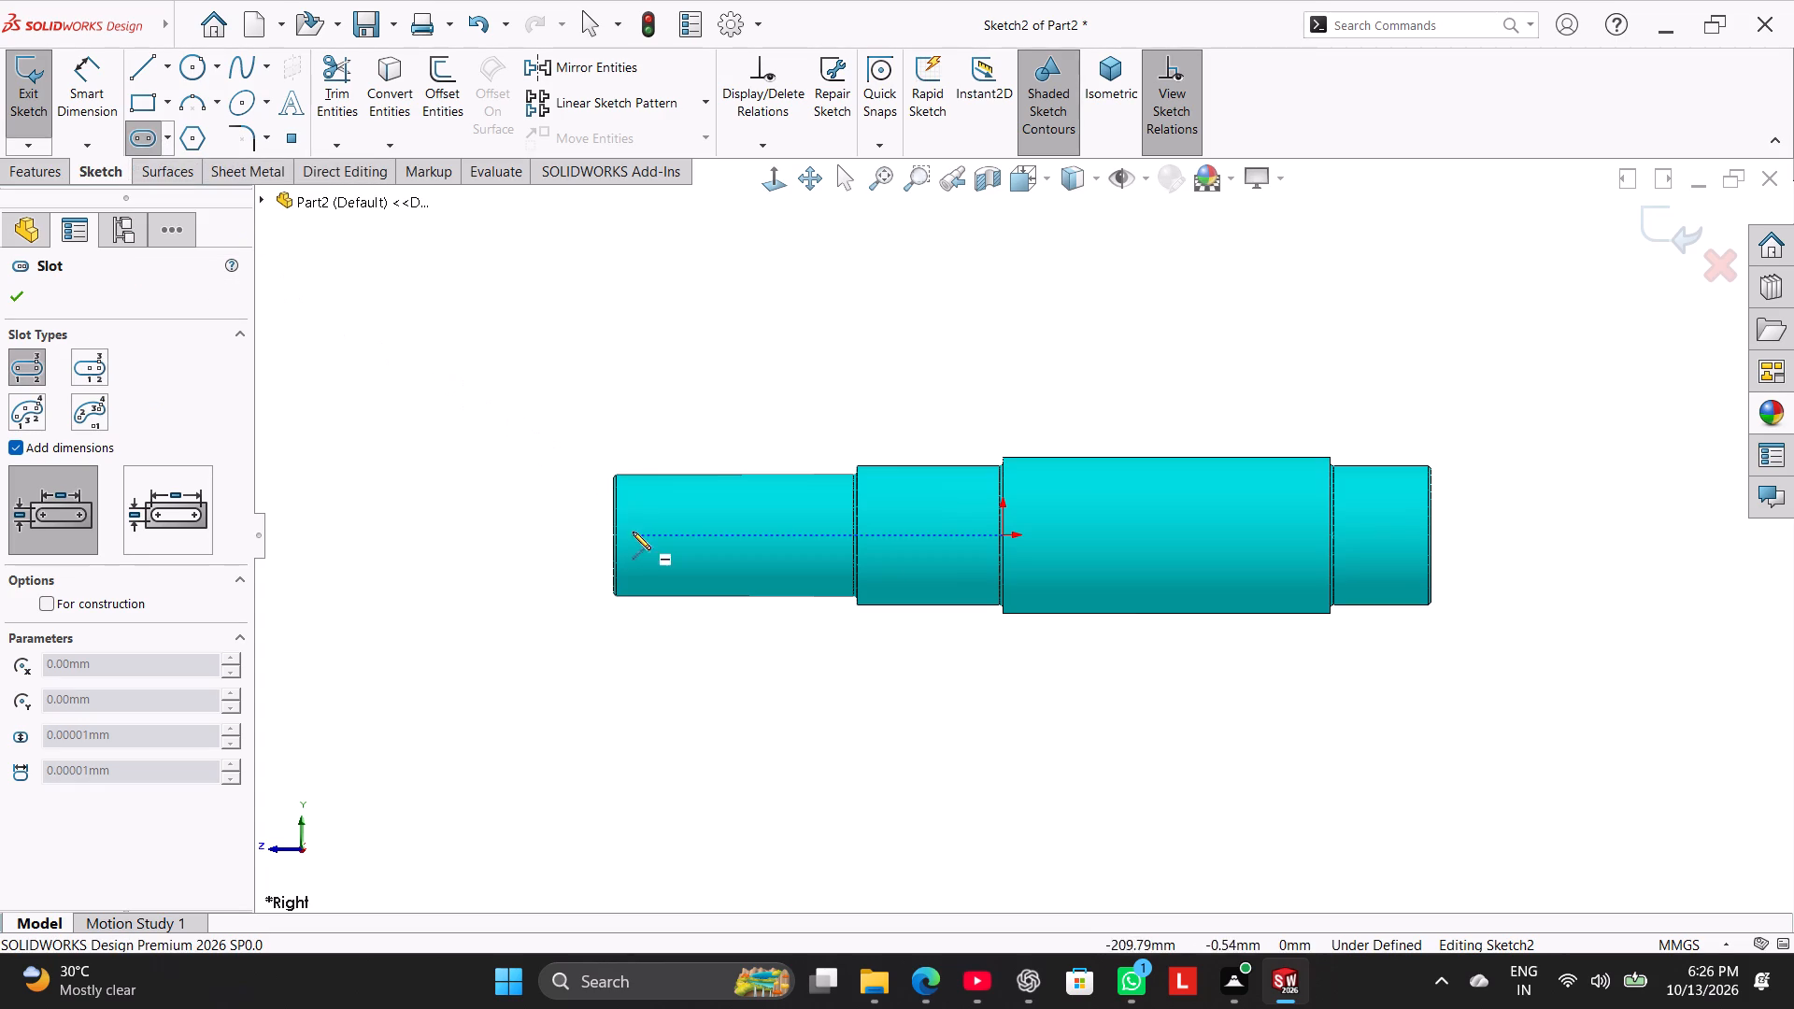
pyautogui.click(641, 533)
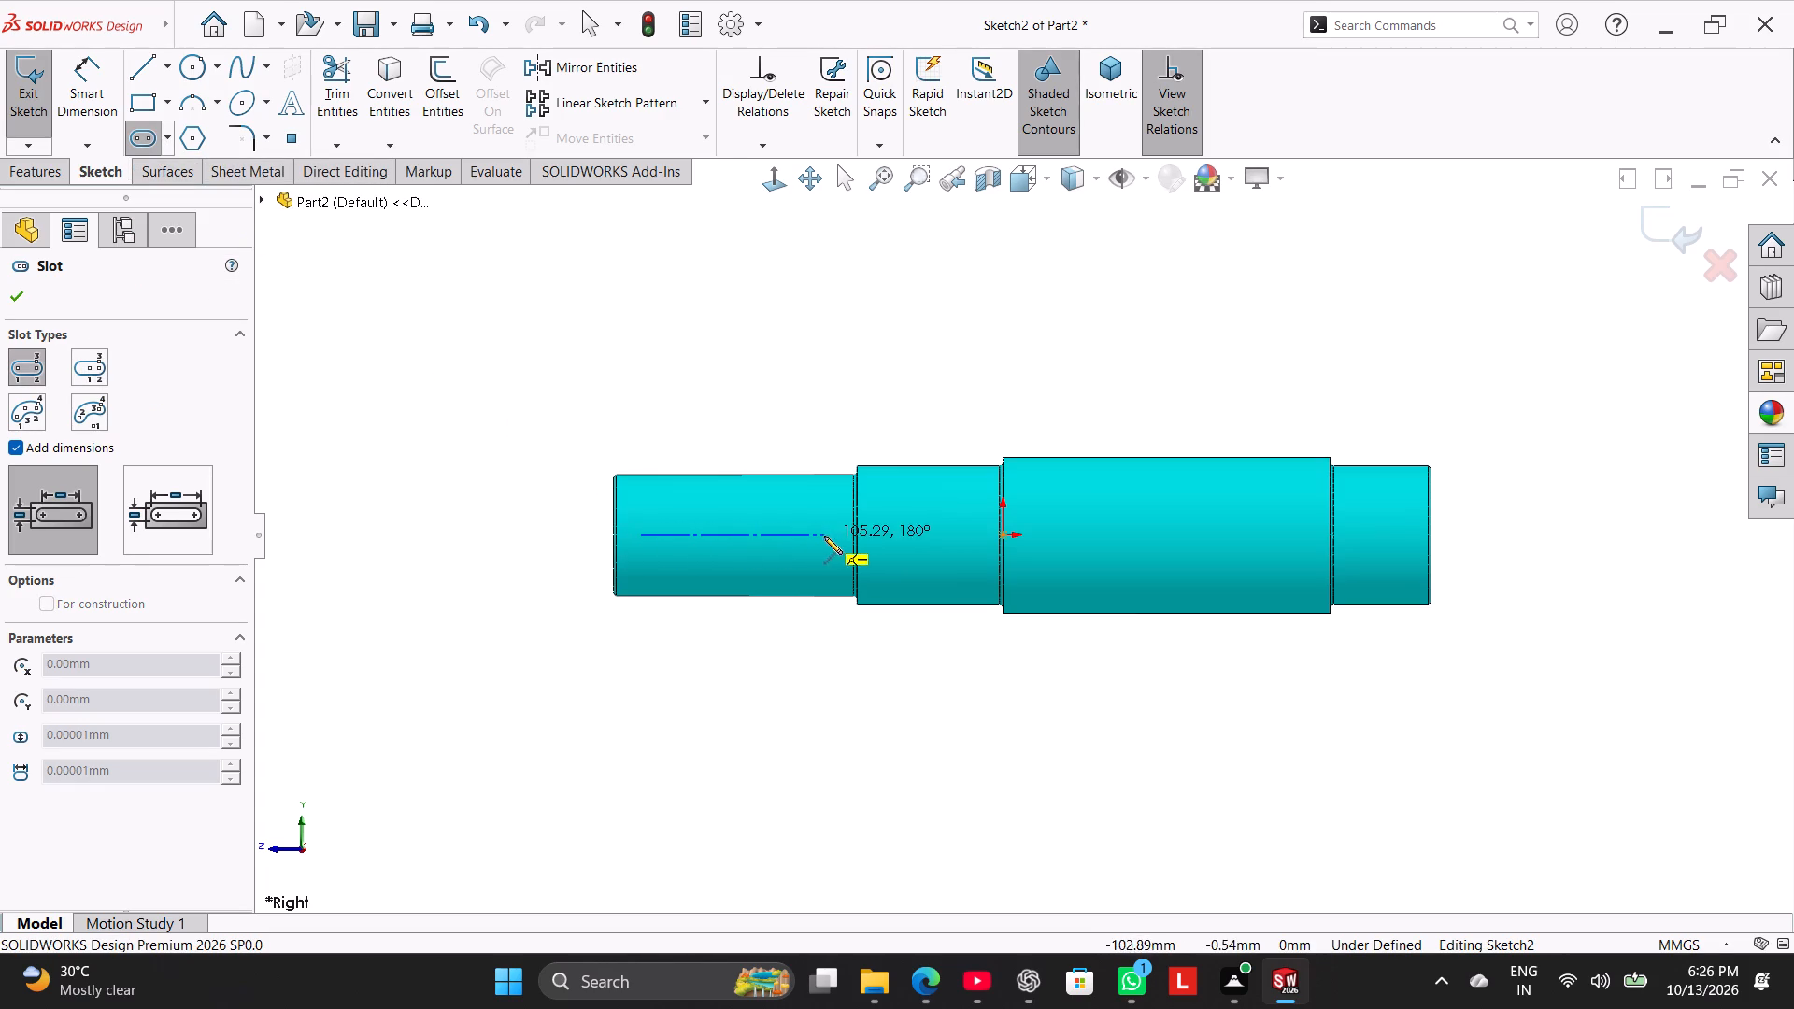
pyautogui.click(826, 536)
pyautogui.click(813, 560)
pyautogui.rightClick(645, 386)
pyautogui.click(681, 404)
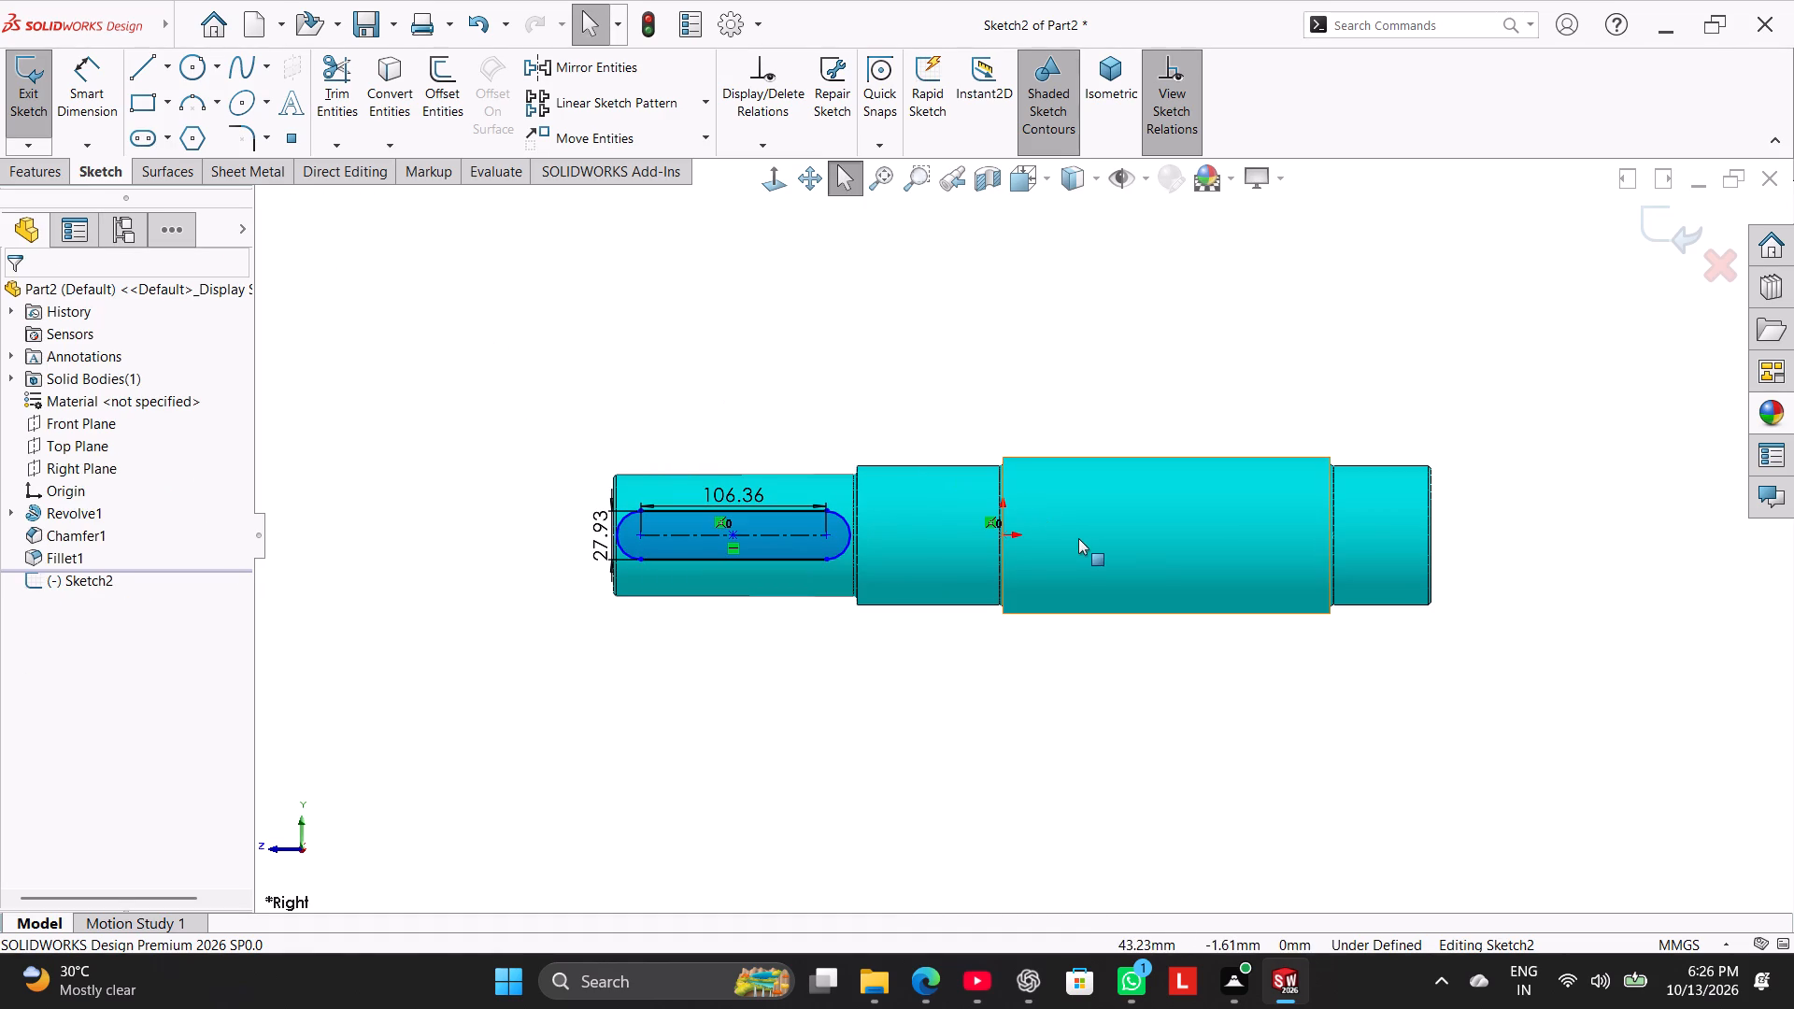
# Sketch a second straight slot along the axis of the largest section, about 87 mm between centers and 40 mm wide.
pyautogui.click(150, 149)
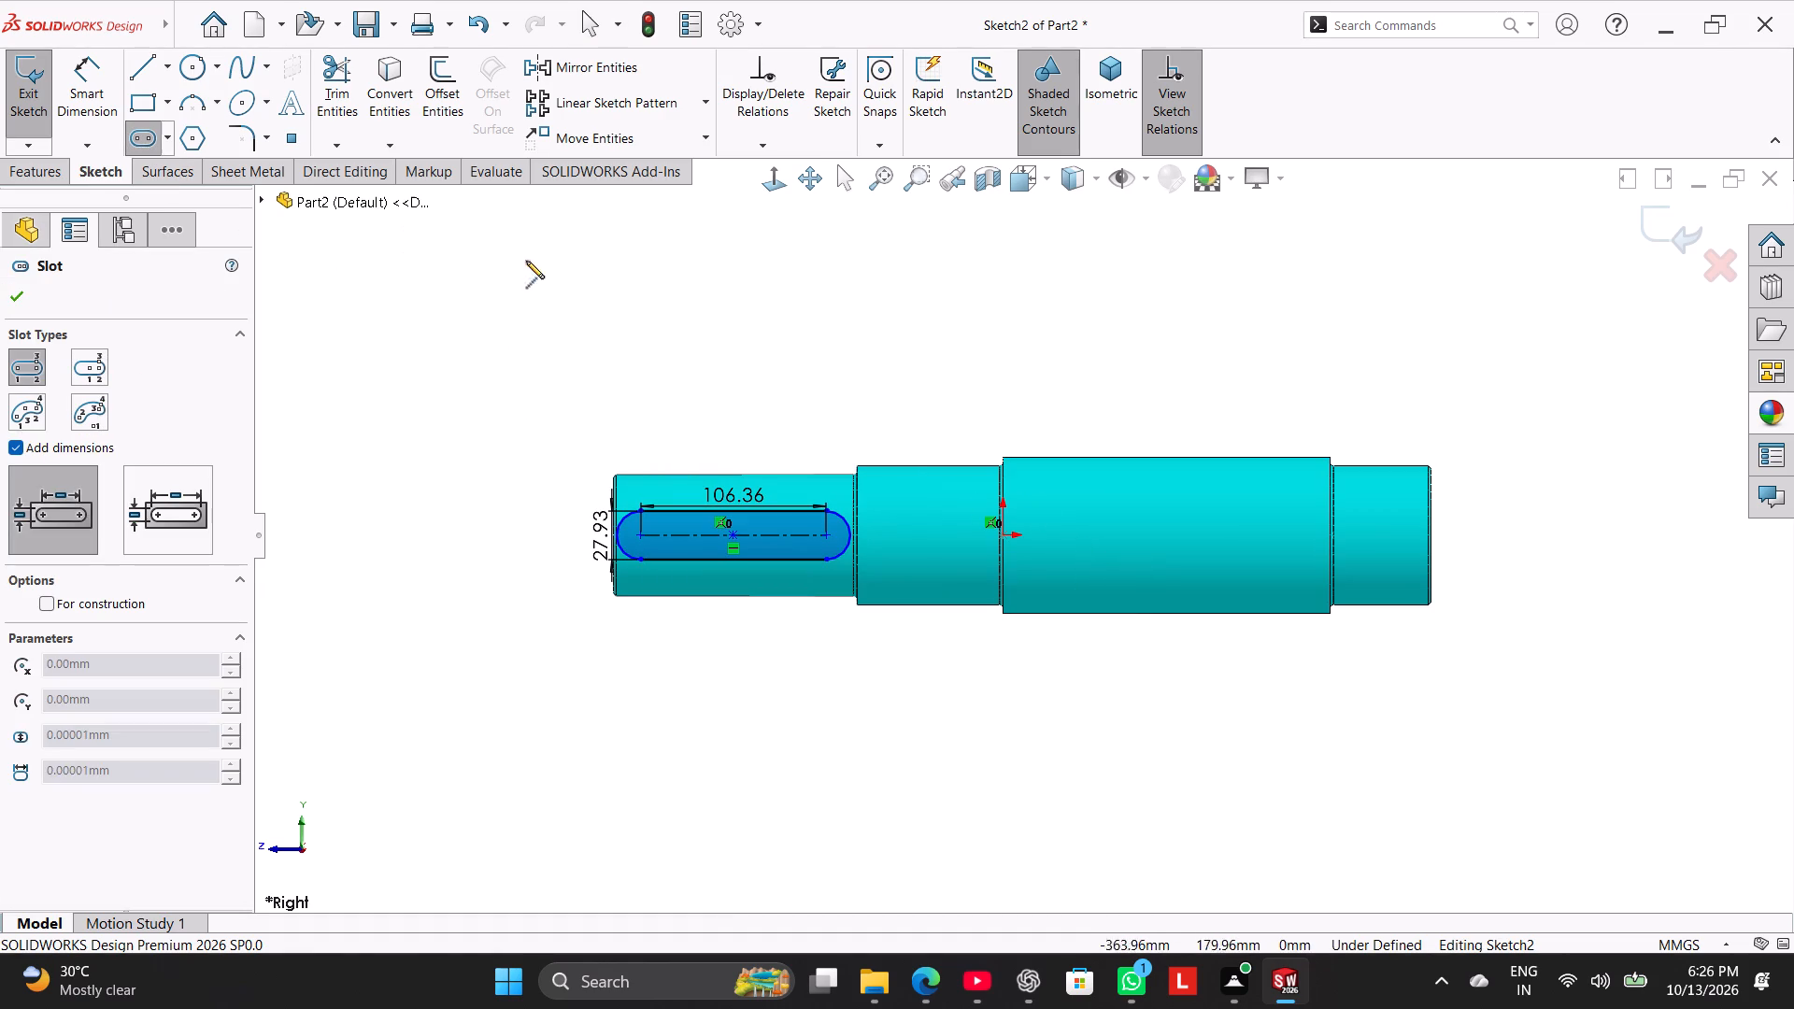
pyautogui.click(1080, 536)
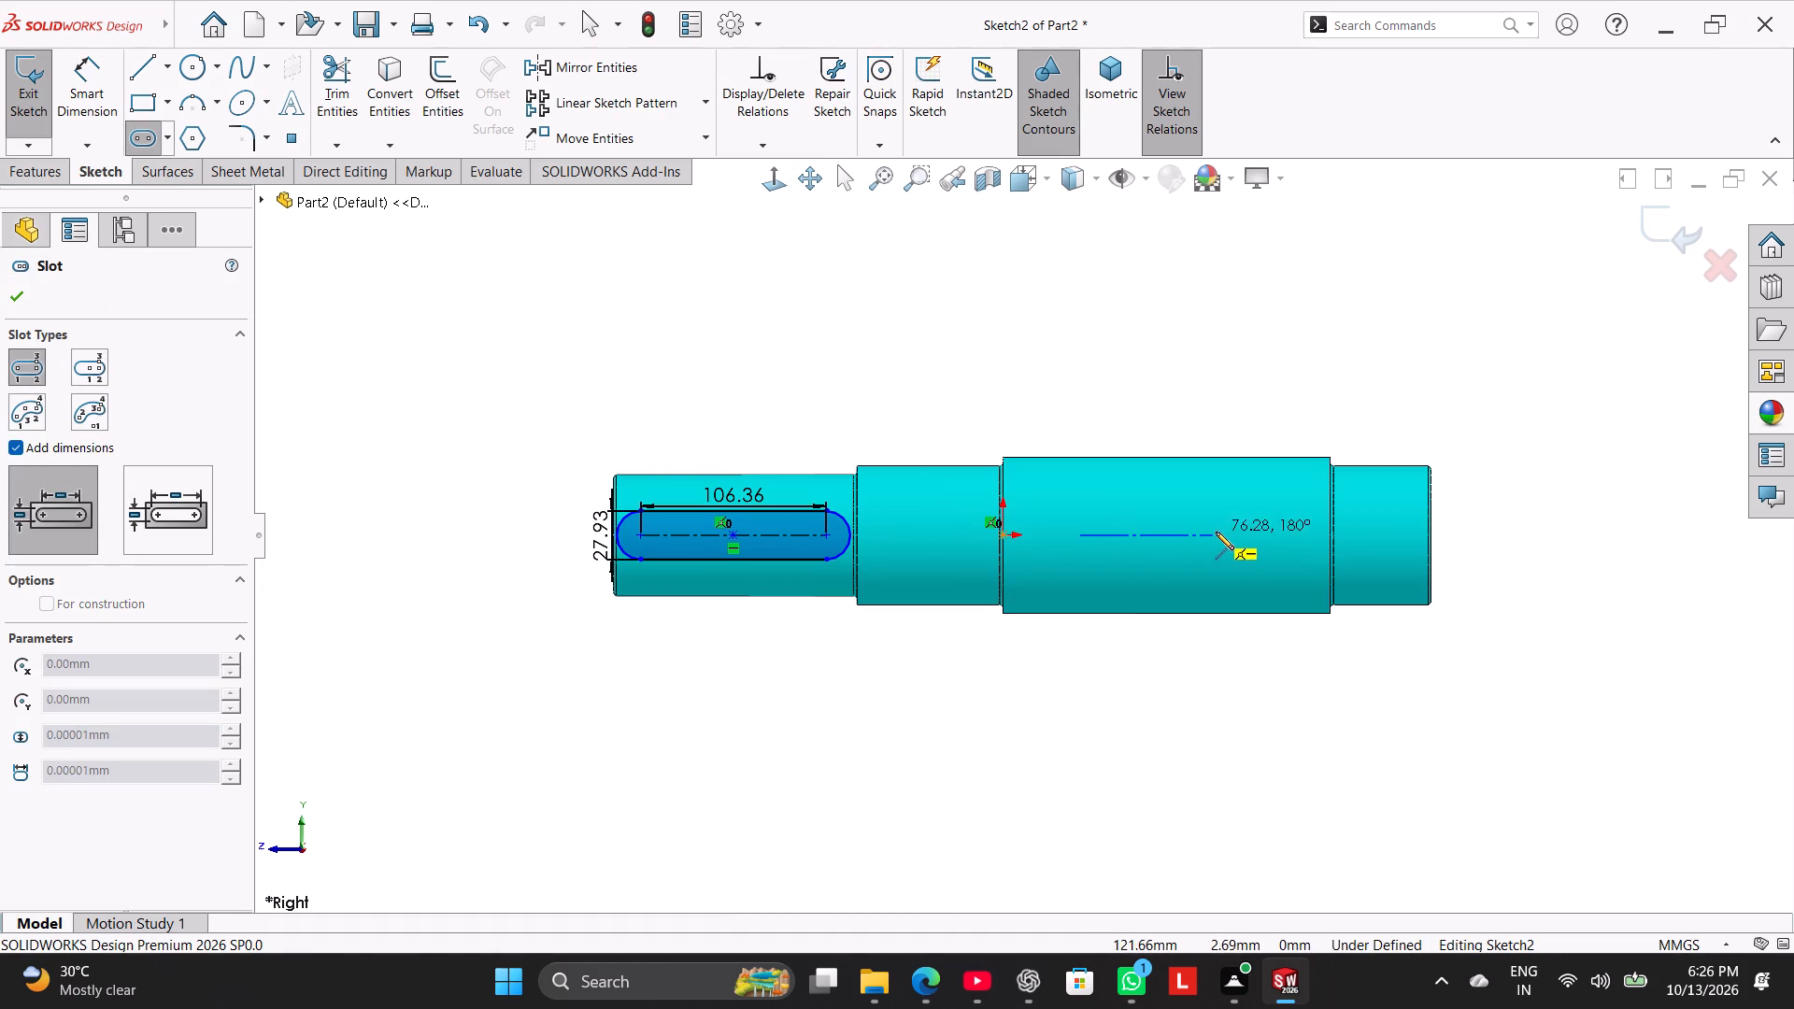
pyautogui.click(1232, 535)
pyautogui.click(1220, 570)
pyautogui.rightClick(1006, 349)
pyautogui.click(1041, 360)
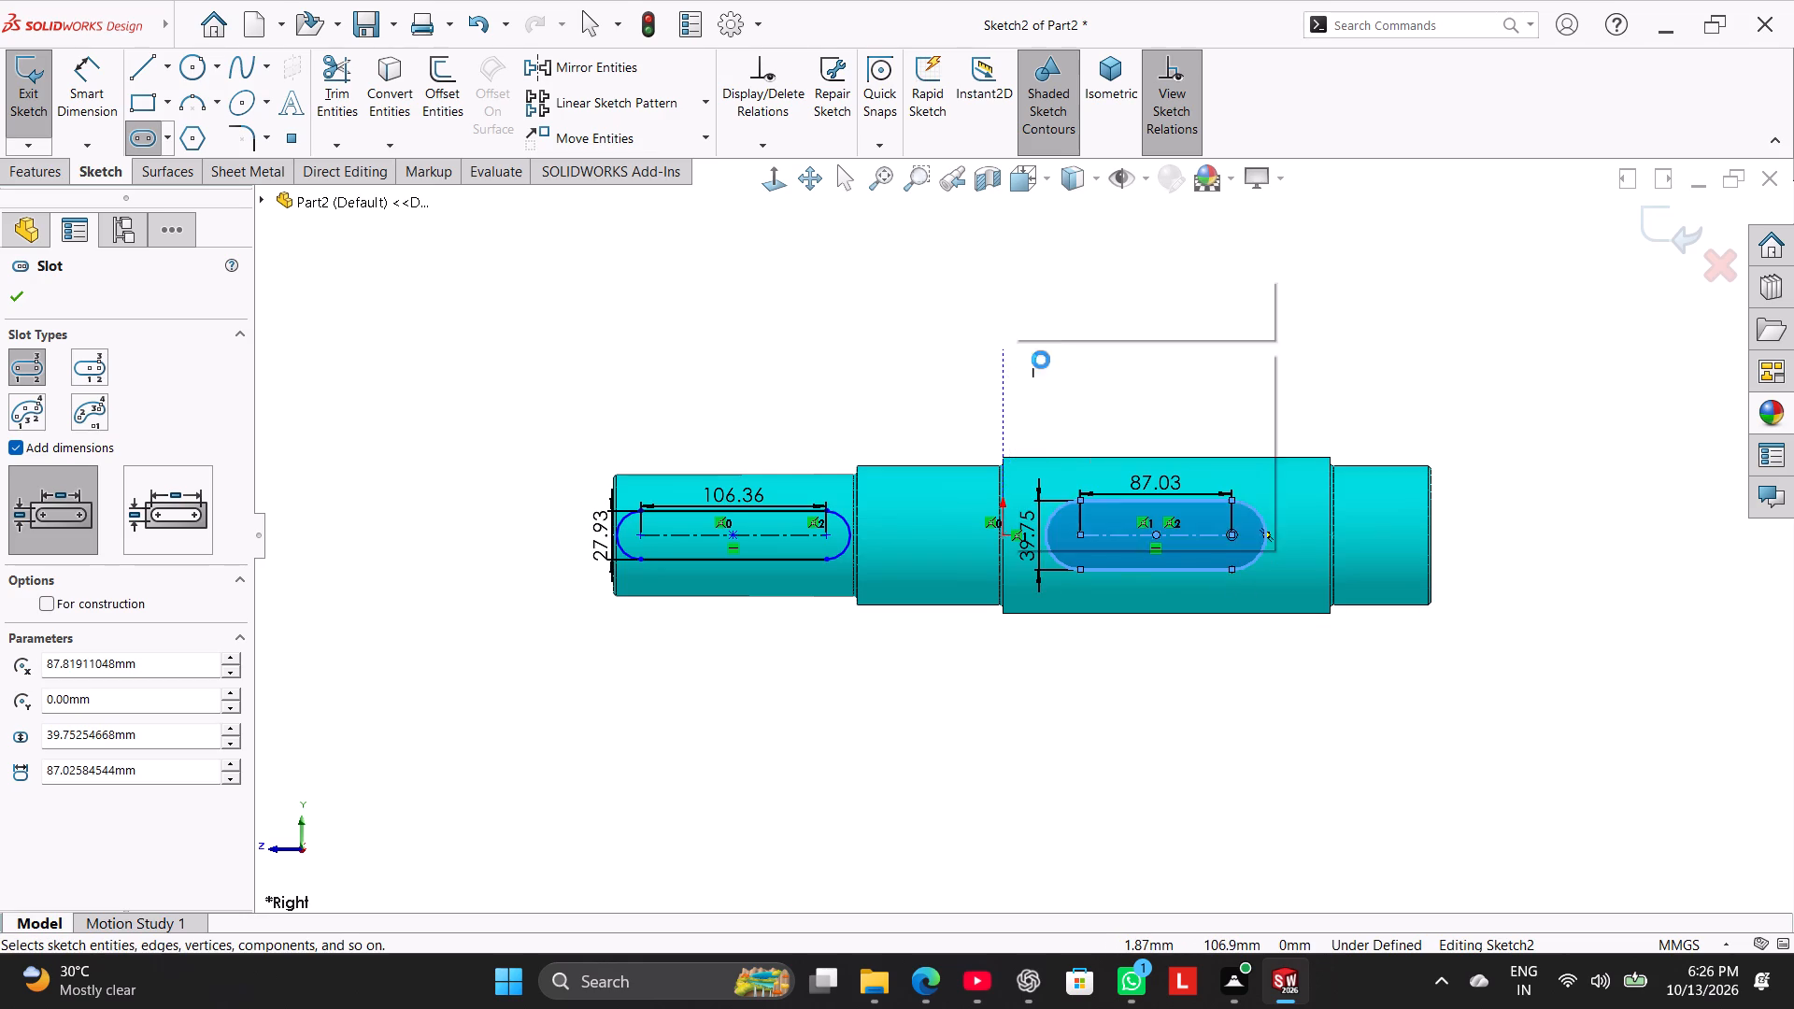
pyautogui.rightClick(651, 391)
pyautogui.click(581, 401)
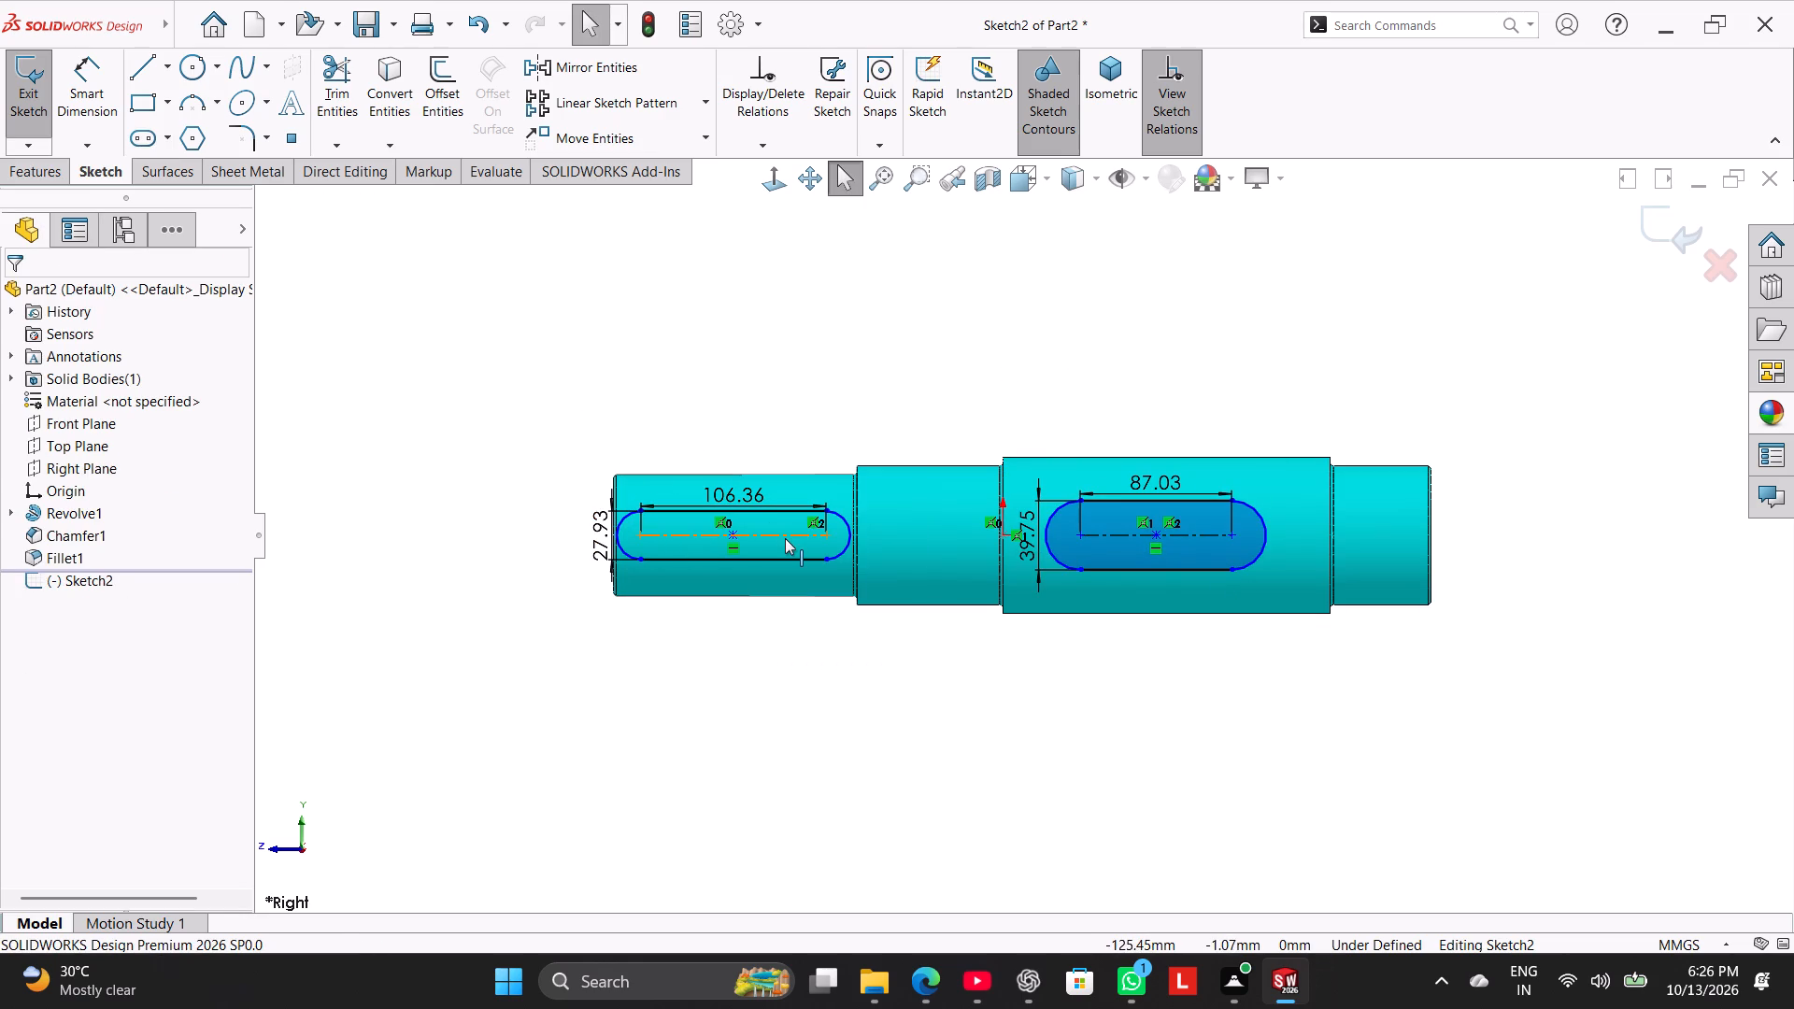
# Add an Intersection relation between both slots' centerlines and the origin.
pyautogui.keyDown('ctrl'); pyautogui.click(785, 538); pyautogui.keyUp('ctrl')
pyautogui.keyDown('ctrl'); pyautogui.click(1003, 534); pyautogui.keyUp('ctrl')
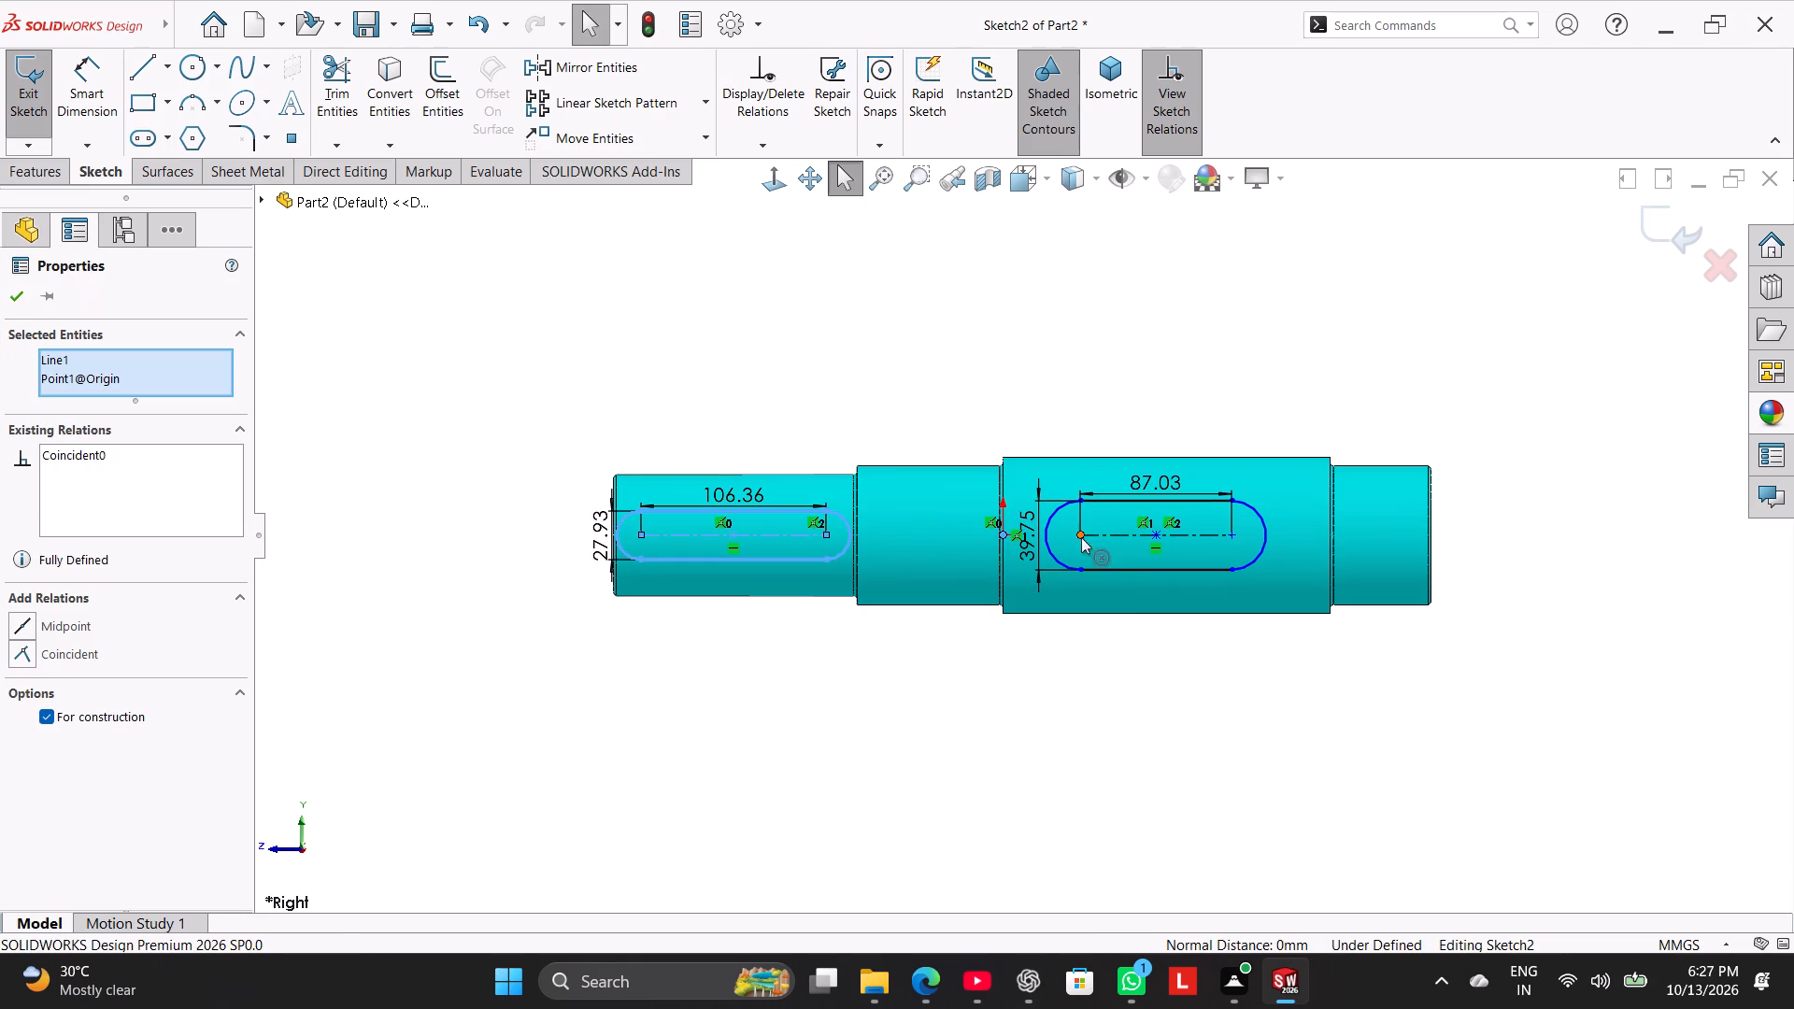
pyautogui.keyDown('ctrl'); pyautogui.click(1105, 540); pyautogui.keyUp('ctrl')
pyautogui.click(80, 705)
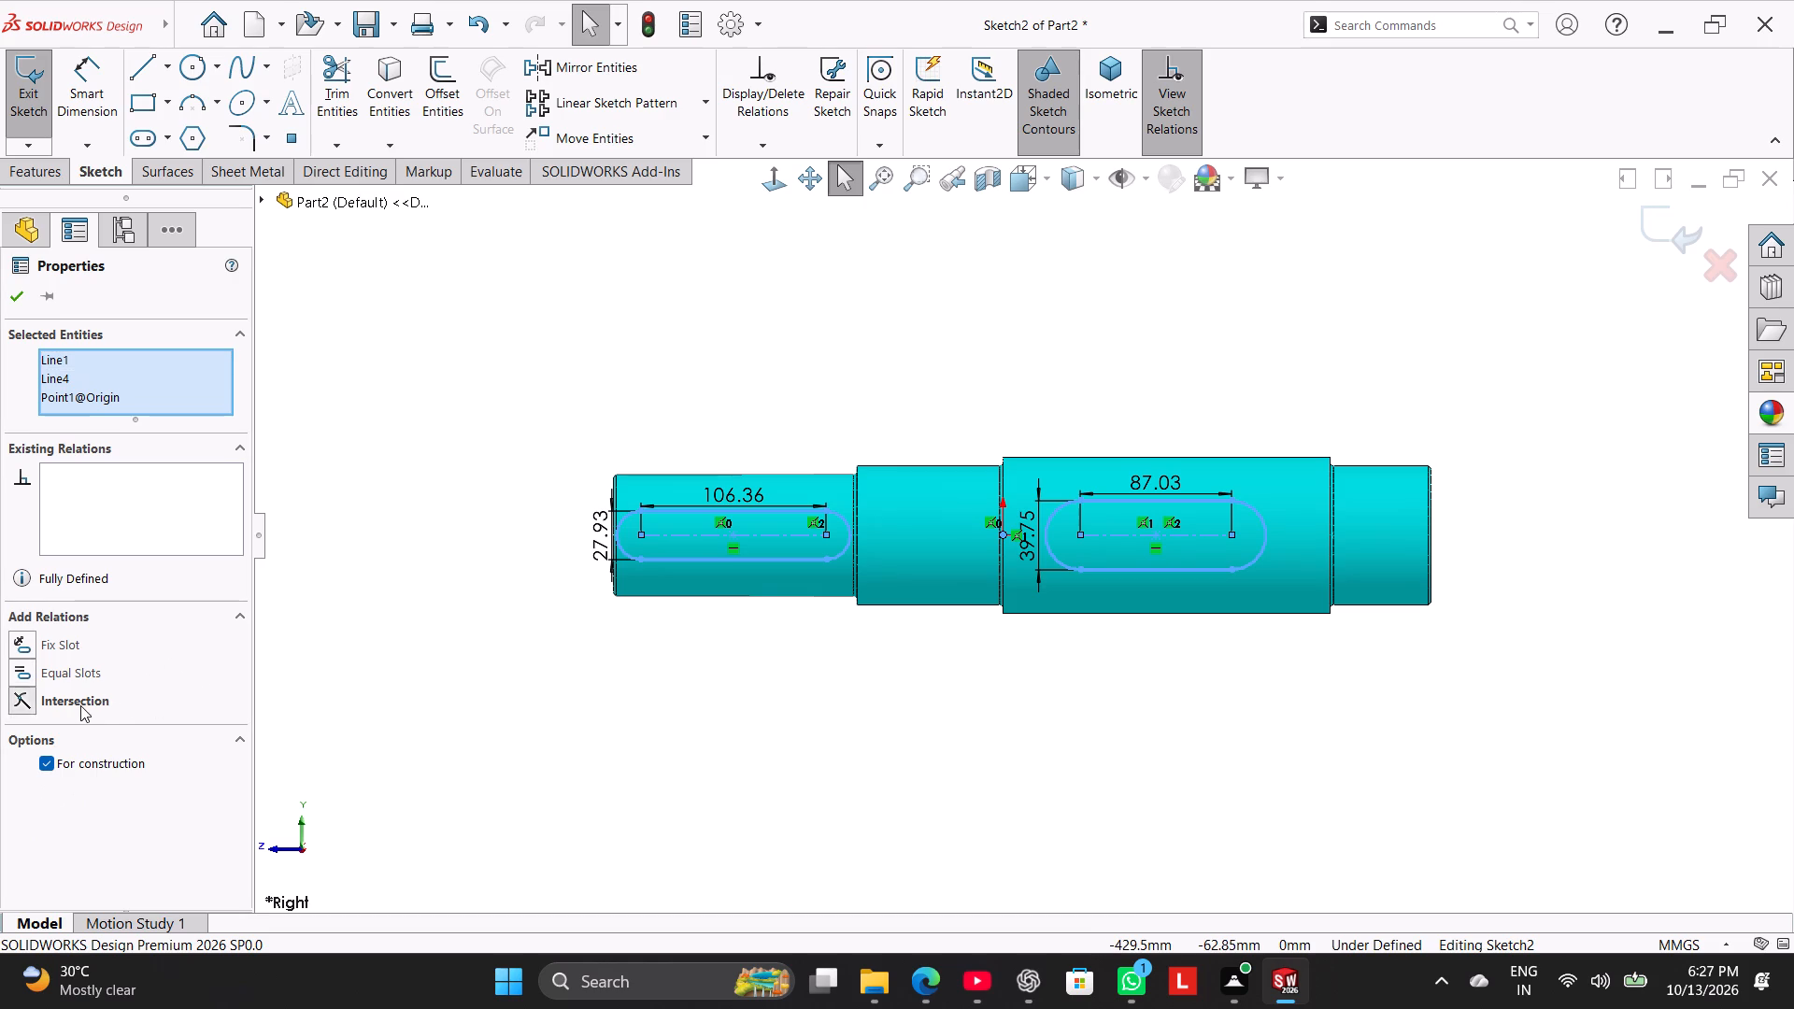
pyautogui.click(565, 671)
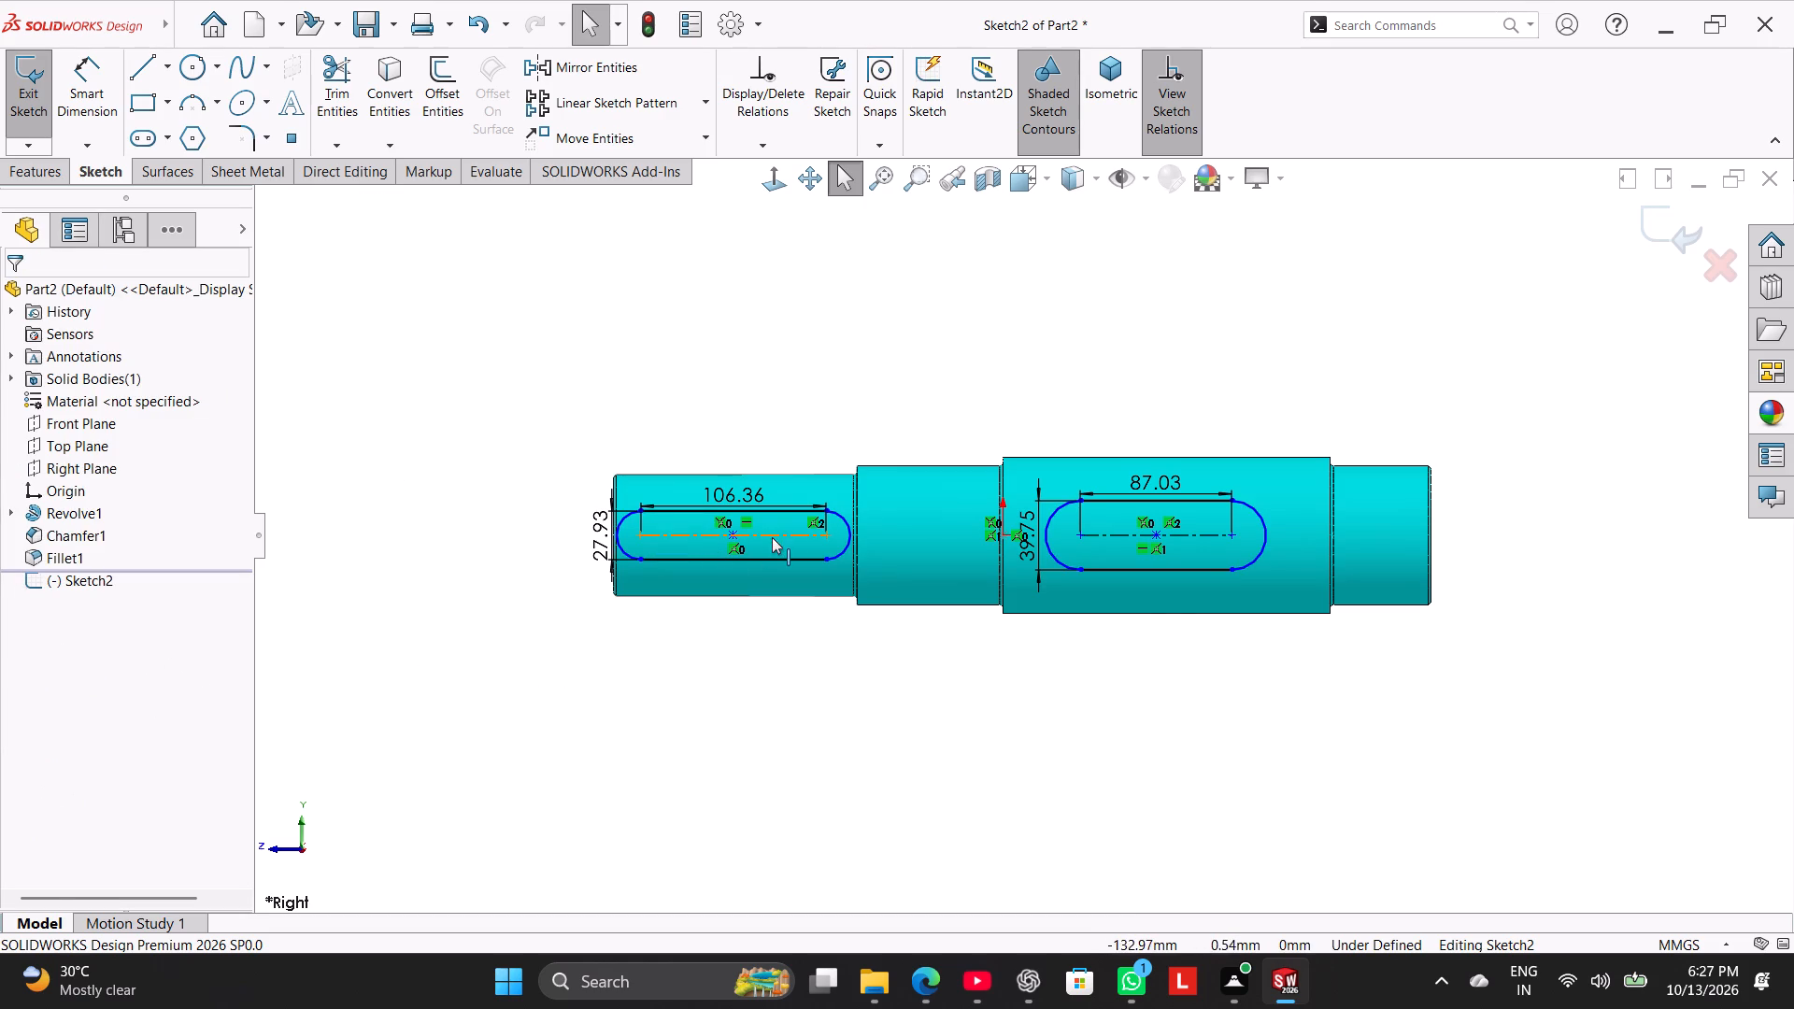
# Slide the smaller slot along the axis partly past the shaft's near end, and shift the larger slot farther from the origin.
pyautogui.moveTo(772, 537); pyautogui.dragTo(787, 468)
pyautogui.click(776, 650)
pyautogui.moveTo(766, 533); pyautogui.dragTo(716, 533)
pyautogui.click(649, 641)
pyautogui.moveTo(642, 539); pyautogui.dragTo(475, 539)
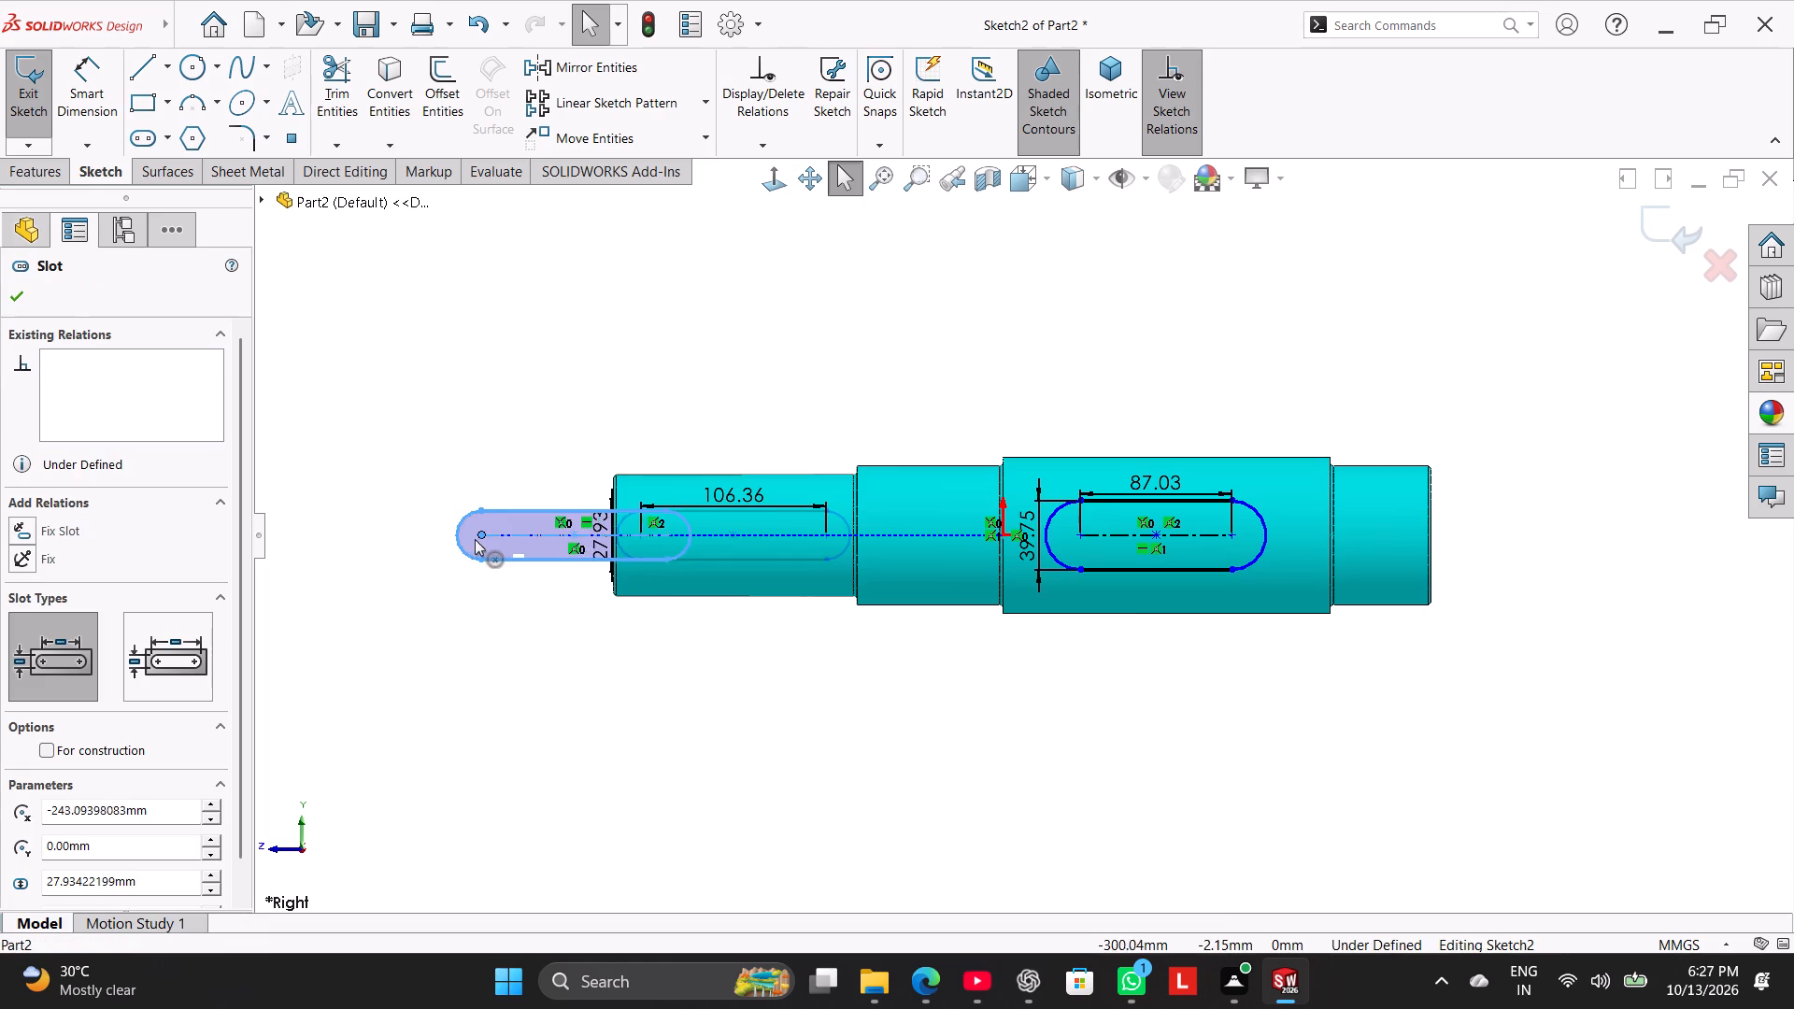
pyautogui.moveTo(475, 539); pyautogui.dragTo(598, 494)
pyautogui.click(774, 752)
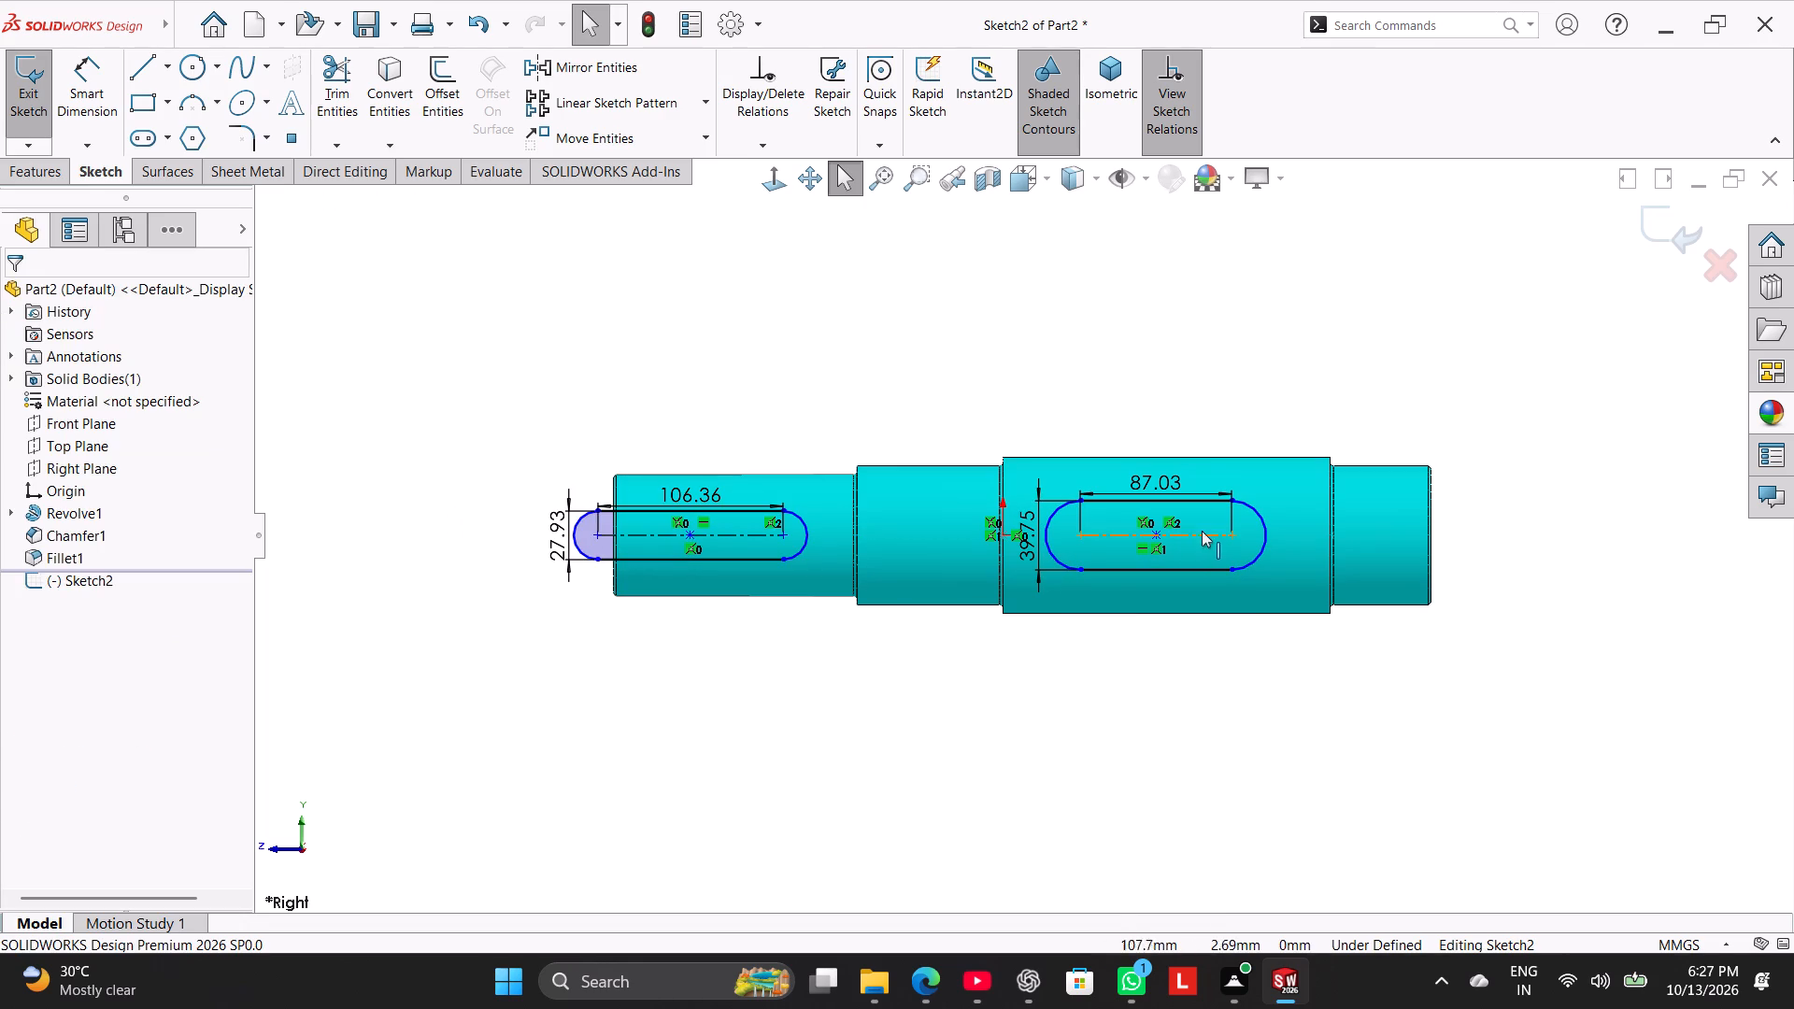
pyautogui.moveTo(1232, 534); pyautogui.dragTo(1263, 496)
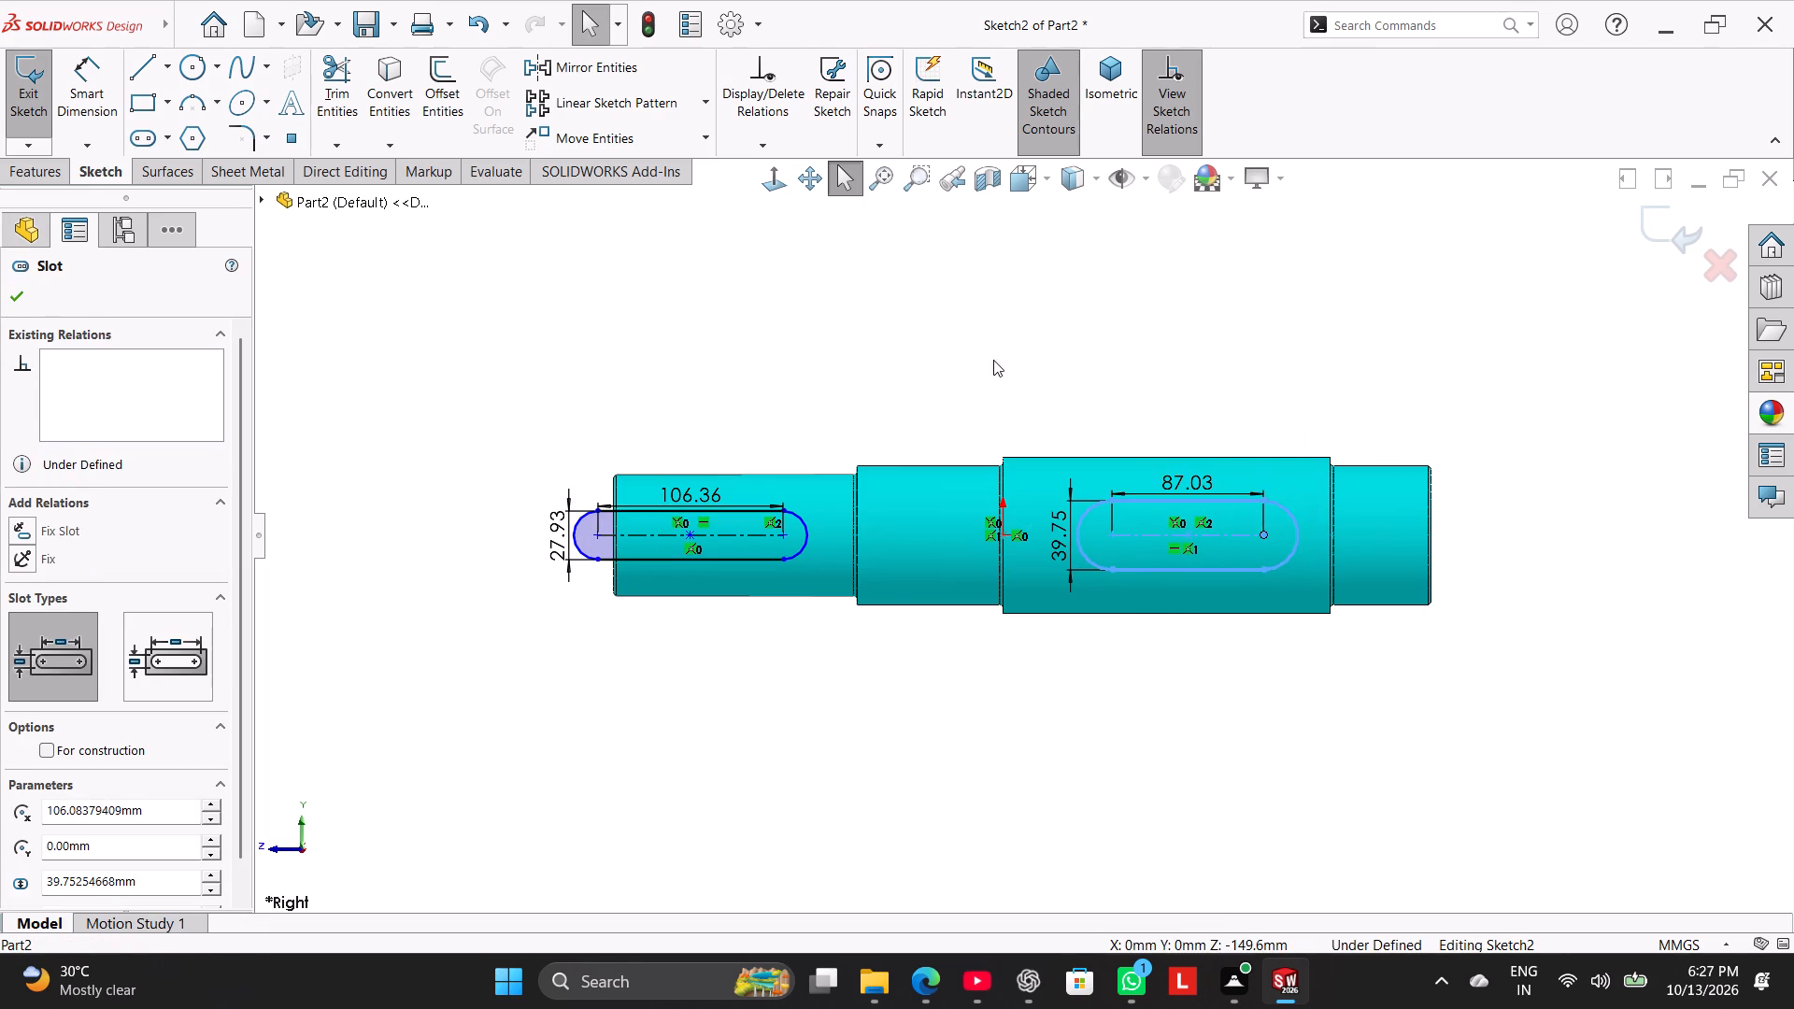
pyautogui.moveTo(993, 360); pyautogui.dragTo(993, 369)
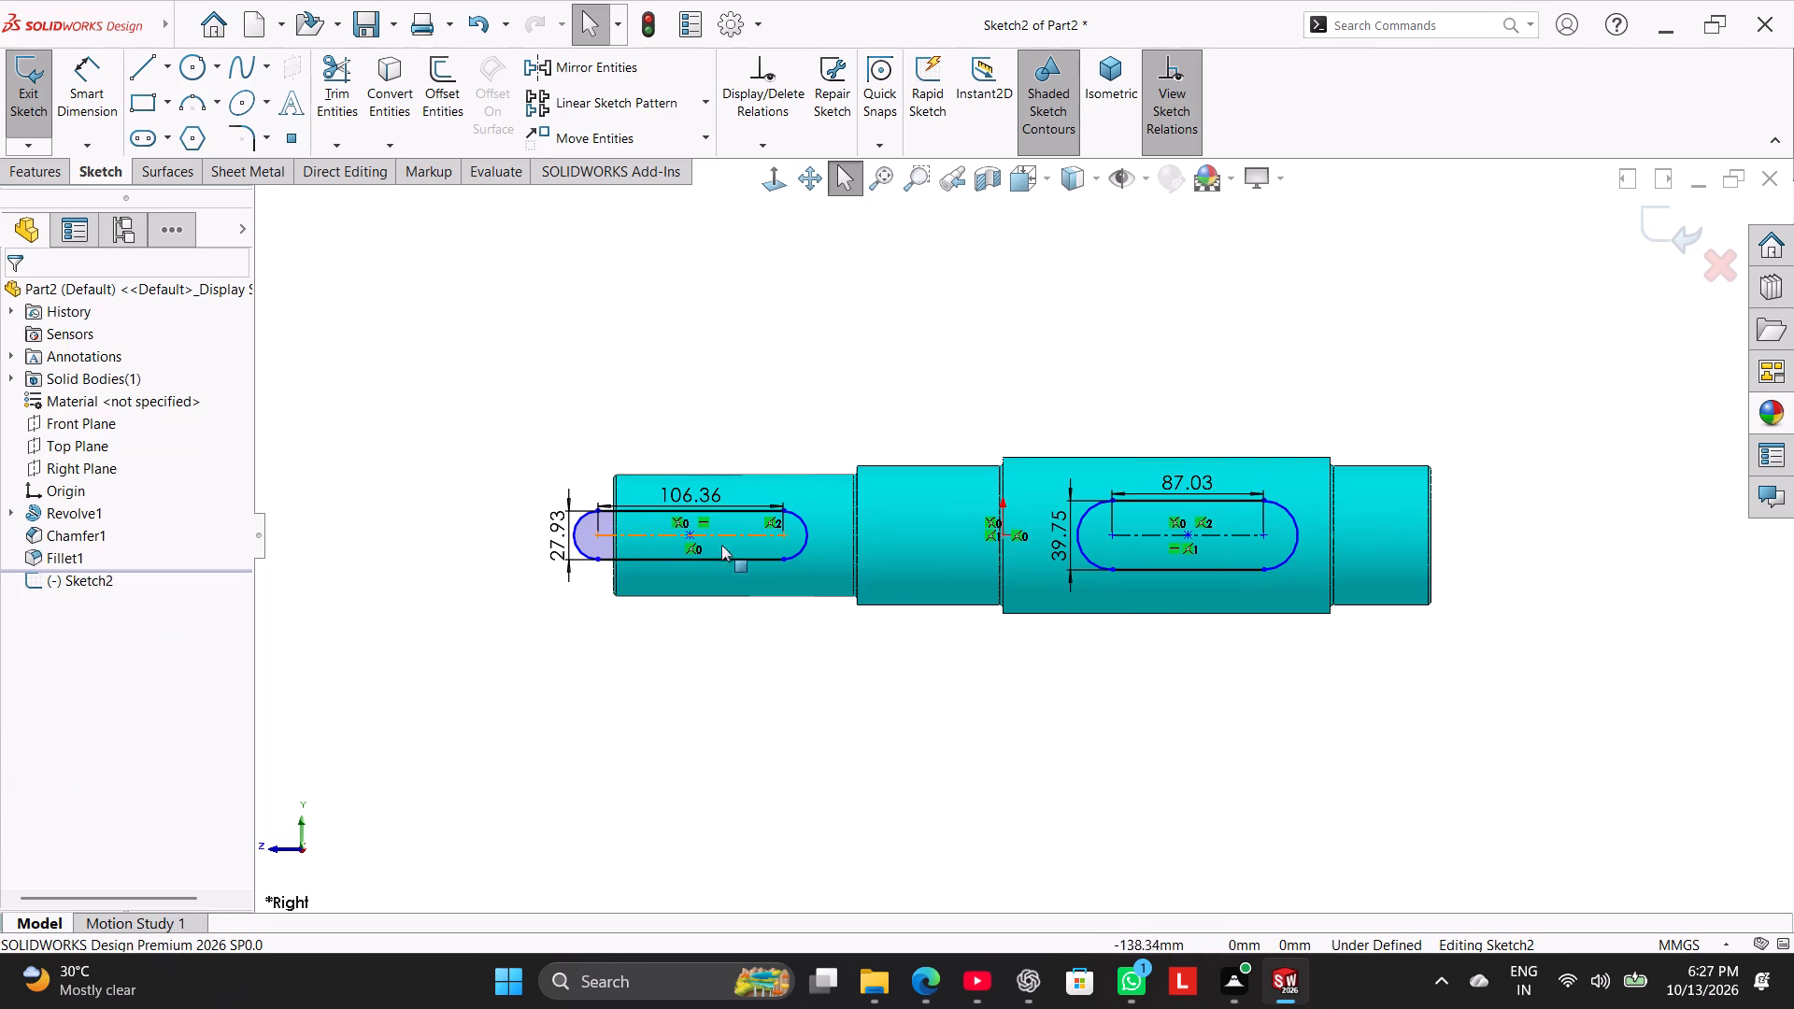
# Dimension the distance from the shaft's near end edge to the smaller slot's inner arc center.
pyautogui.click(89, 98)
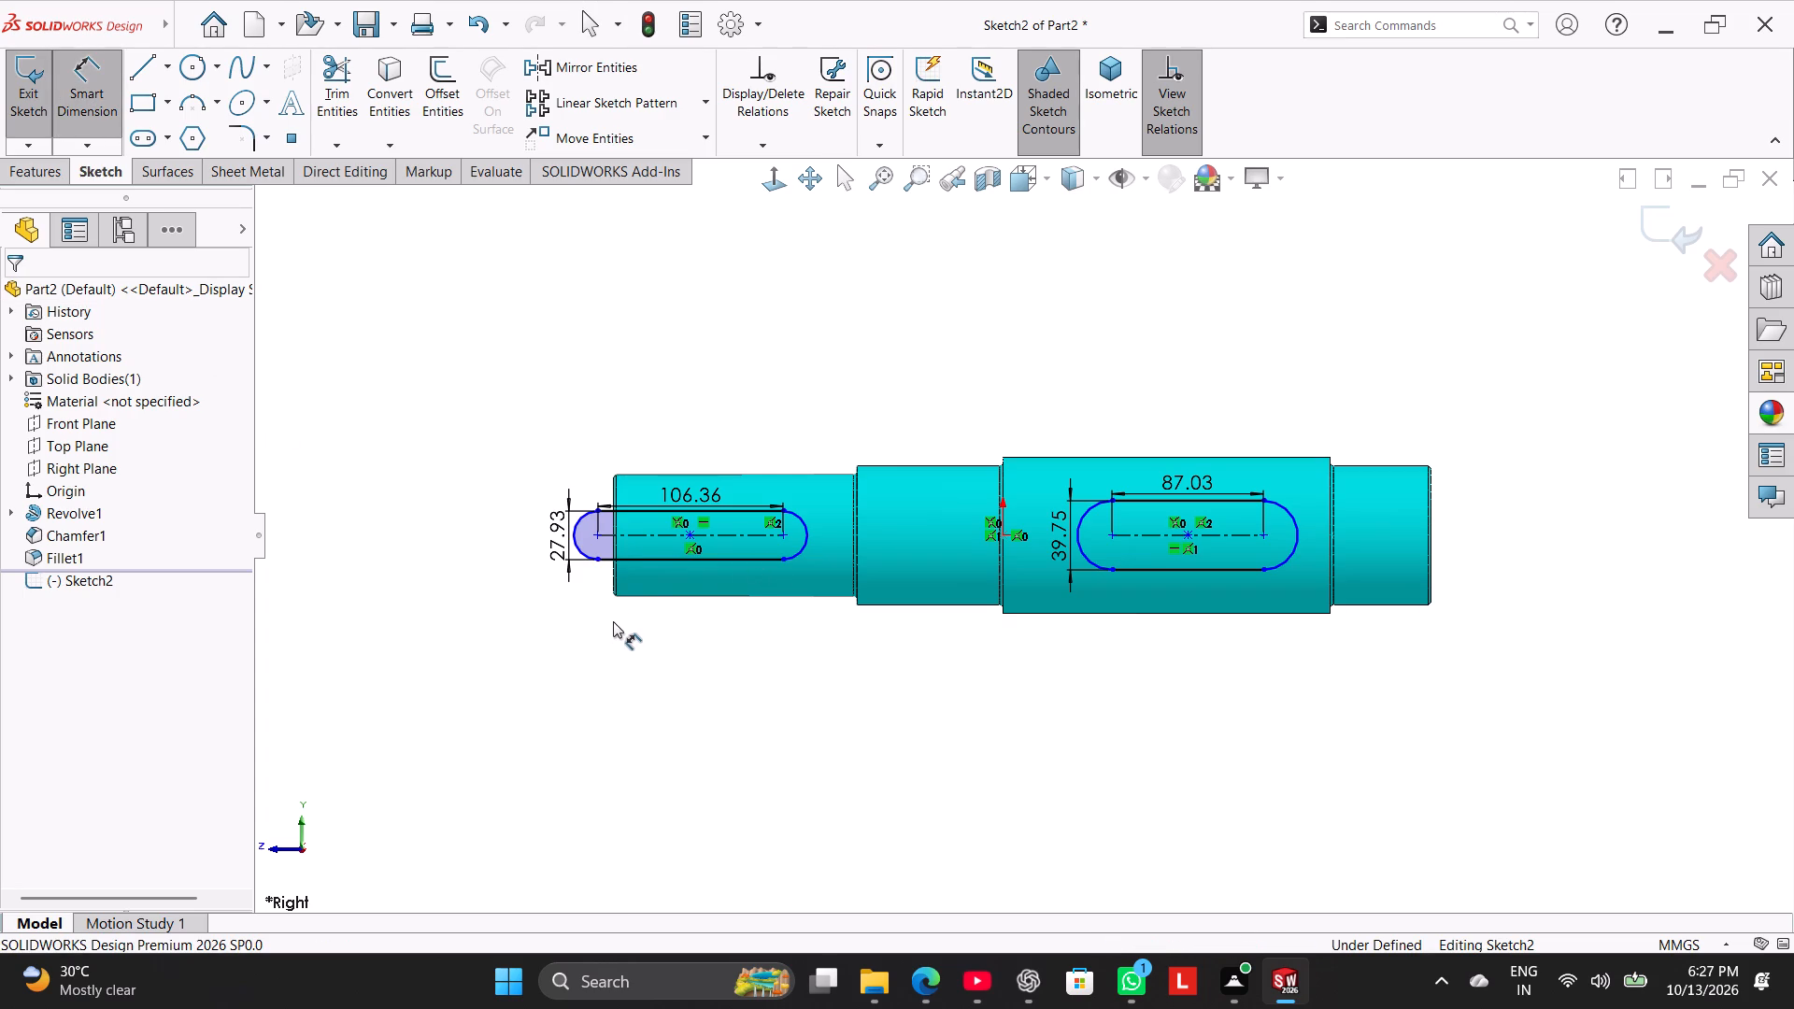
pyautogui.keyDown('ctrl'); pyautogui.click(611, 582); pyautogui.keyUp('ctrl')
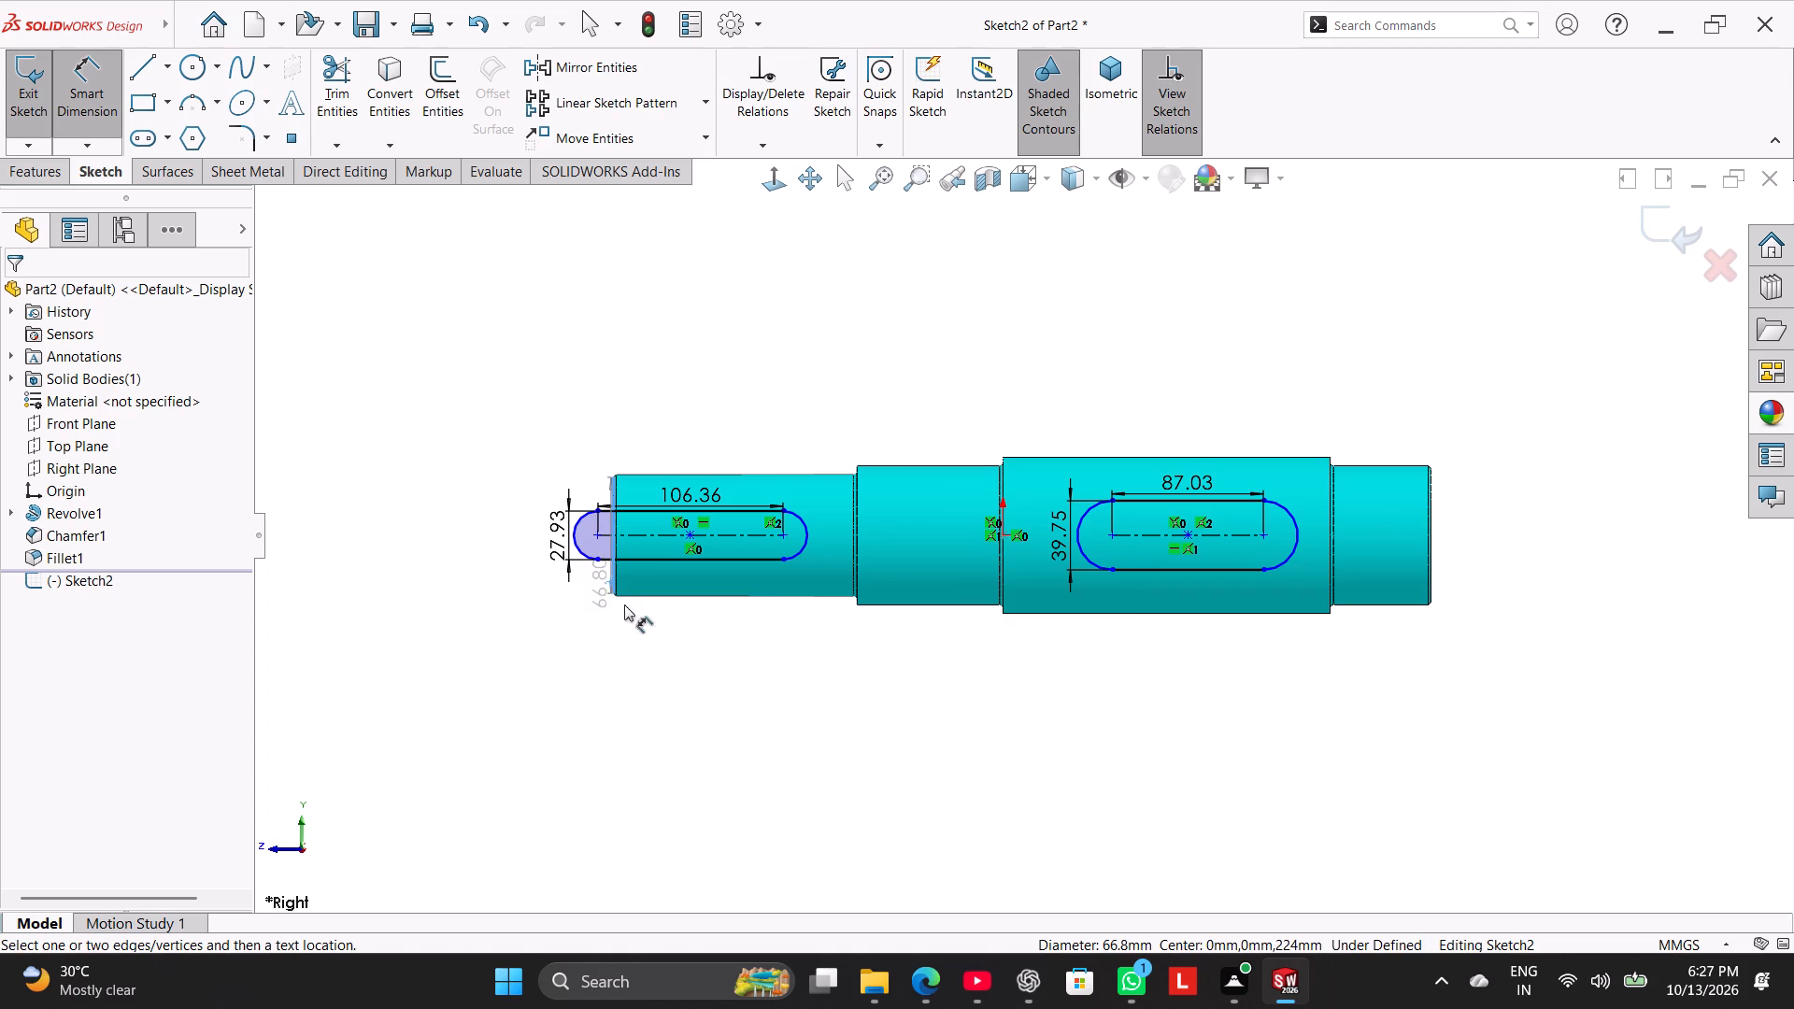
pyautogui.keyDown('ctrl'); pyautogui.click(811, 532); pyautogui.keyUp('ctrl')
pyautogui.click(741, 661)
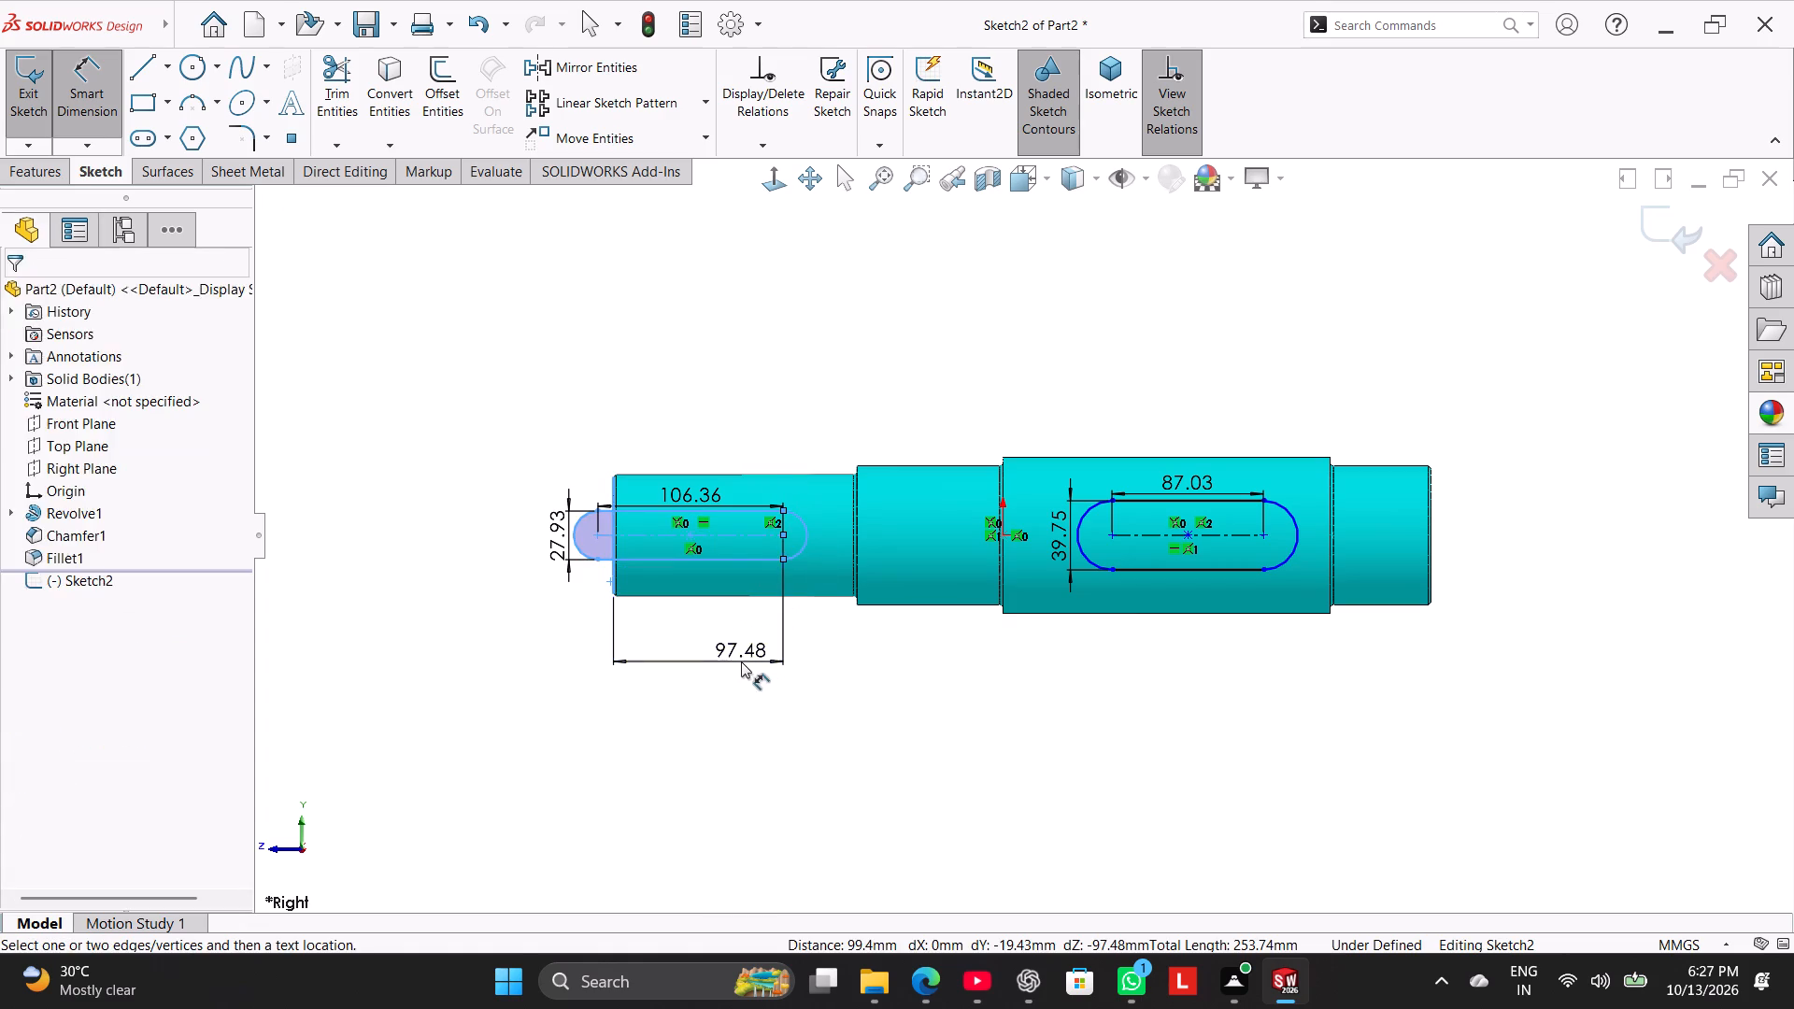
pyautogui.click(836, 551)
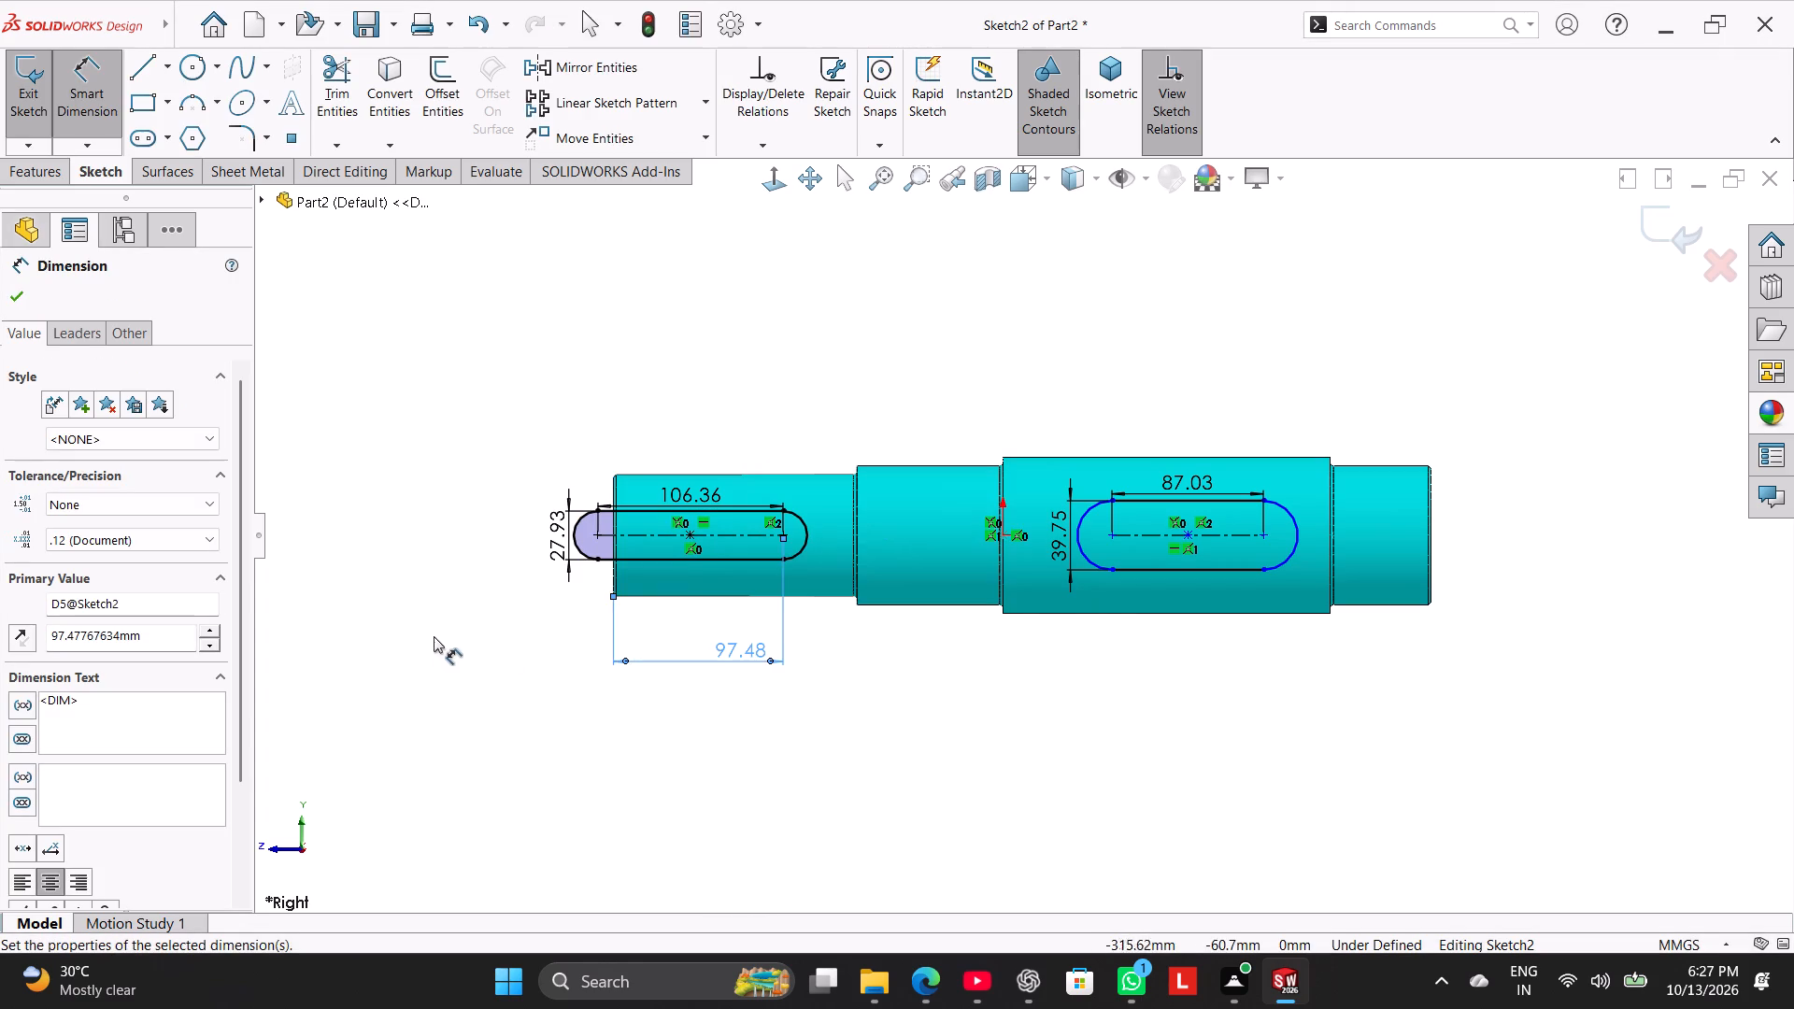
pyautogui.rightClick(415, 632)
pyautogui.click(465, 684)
# Delete the smaller slot's width, center-to-center length and shaft-end distance dimensions.
pyautogui.rightClick(563, 534)
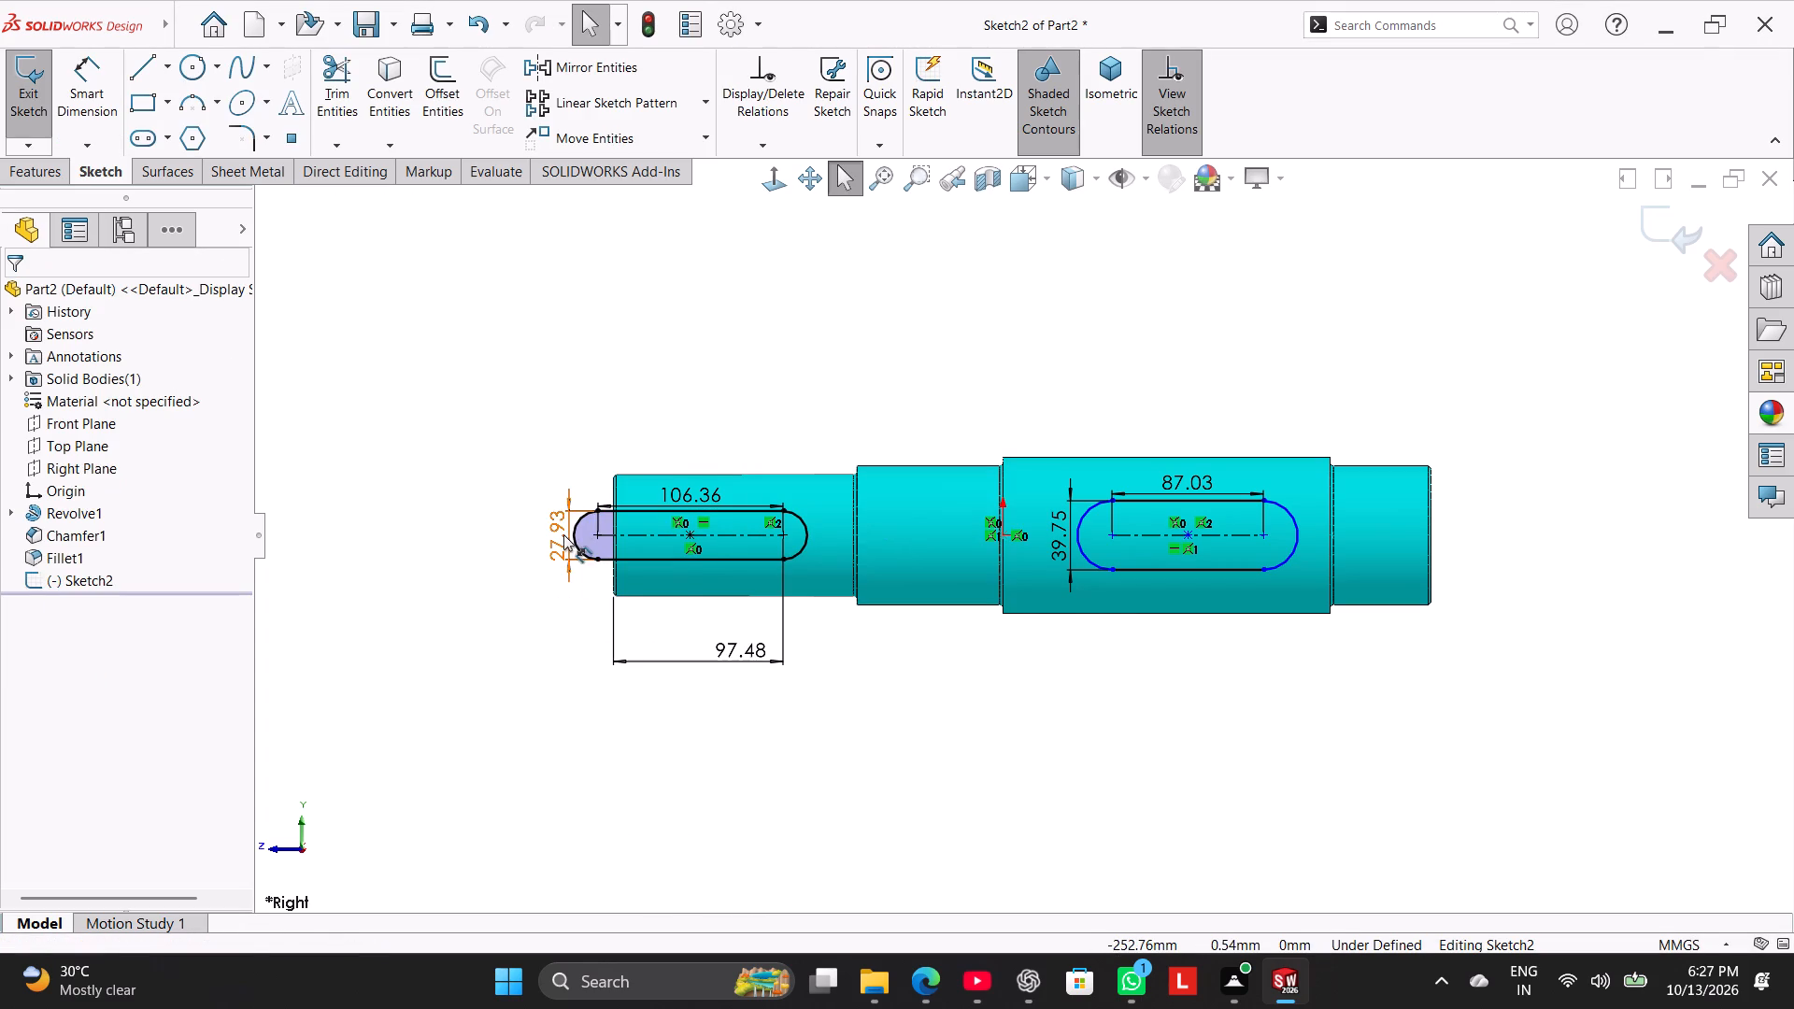
pyautogui.click(633, 748)
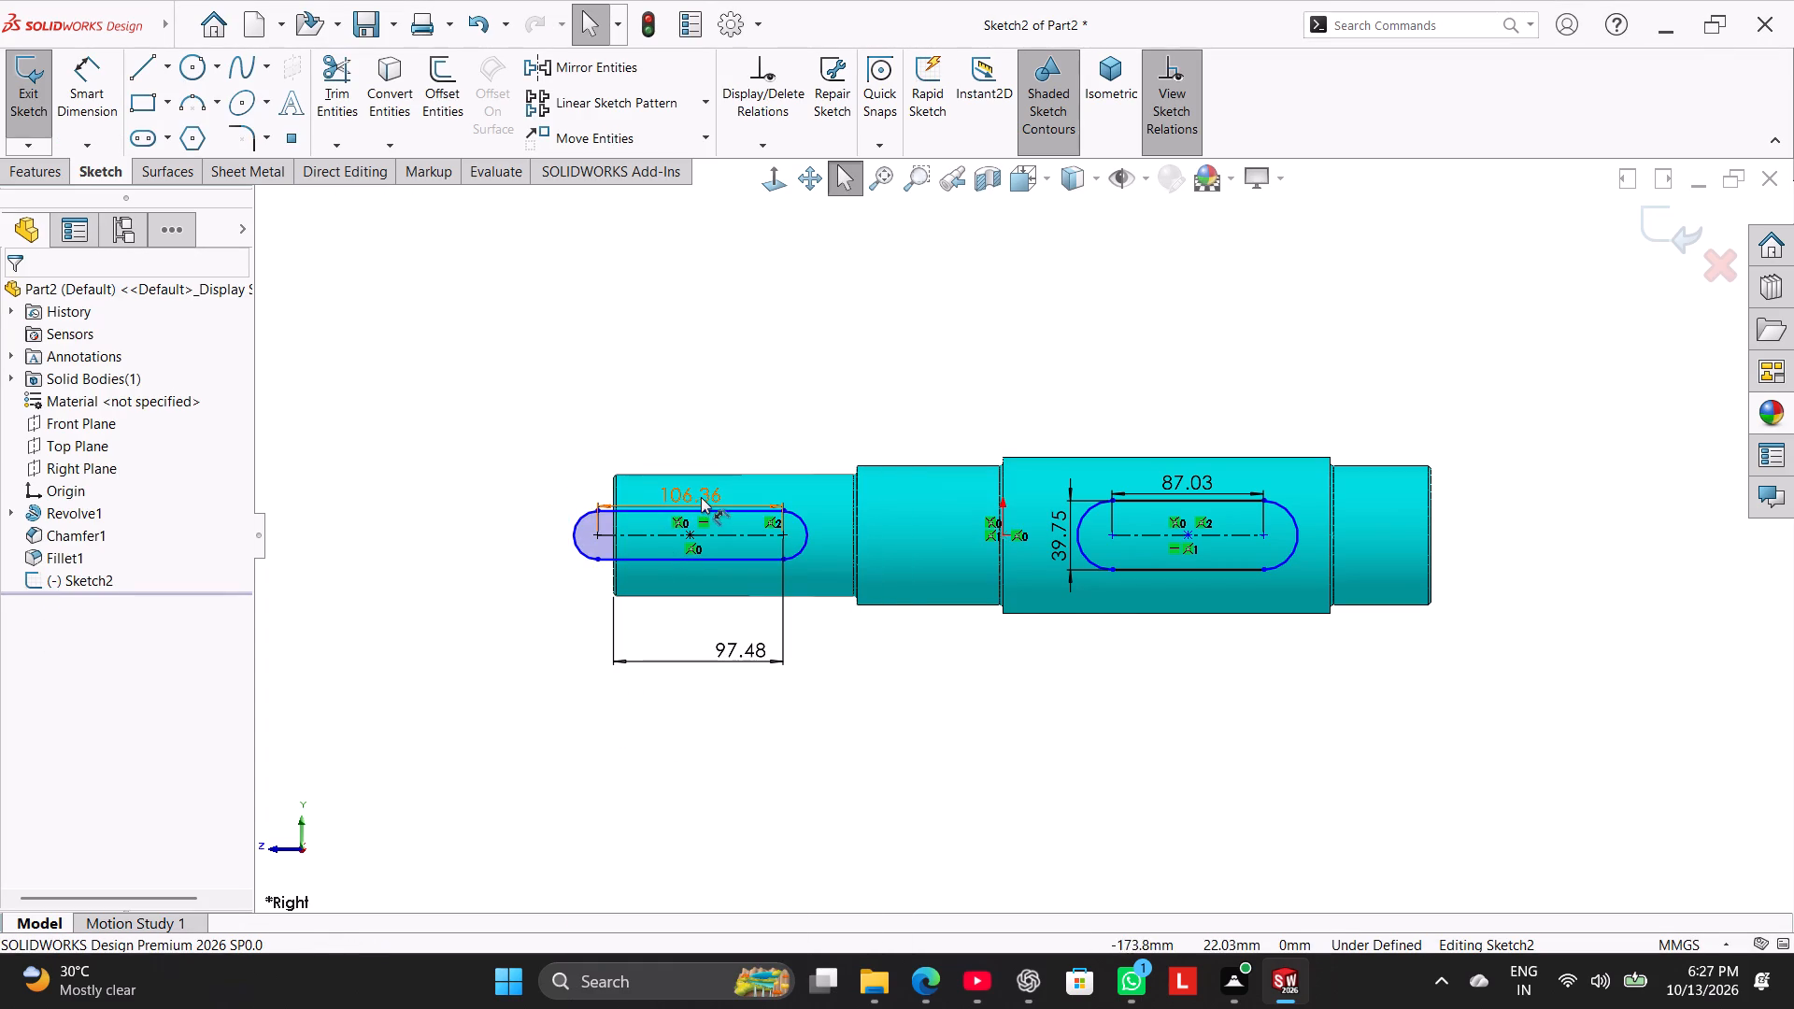
pyautogui.rightClick(704, 493)
pyautogui.moveTo(758, 743); pyautogui.dragTo(749, 741)
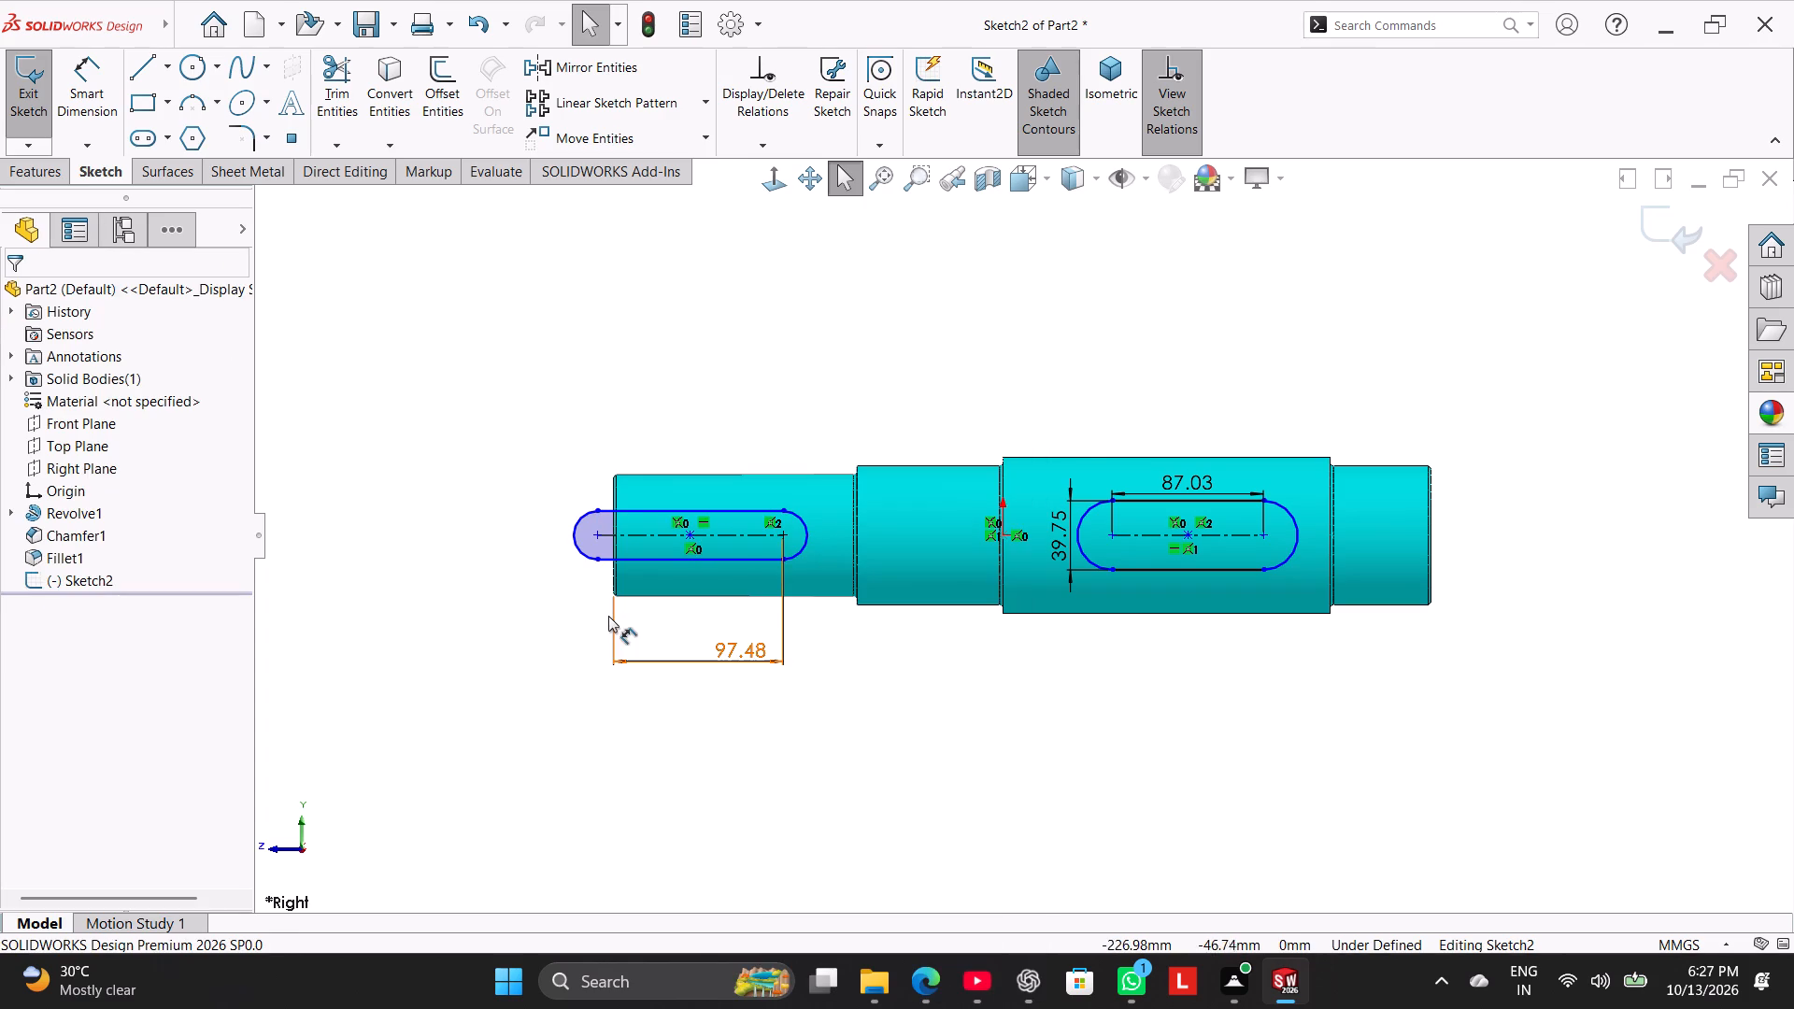
pyautogui.rightClick(695, 657)
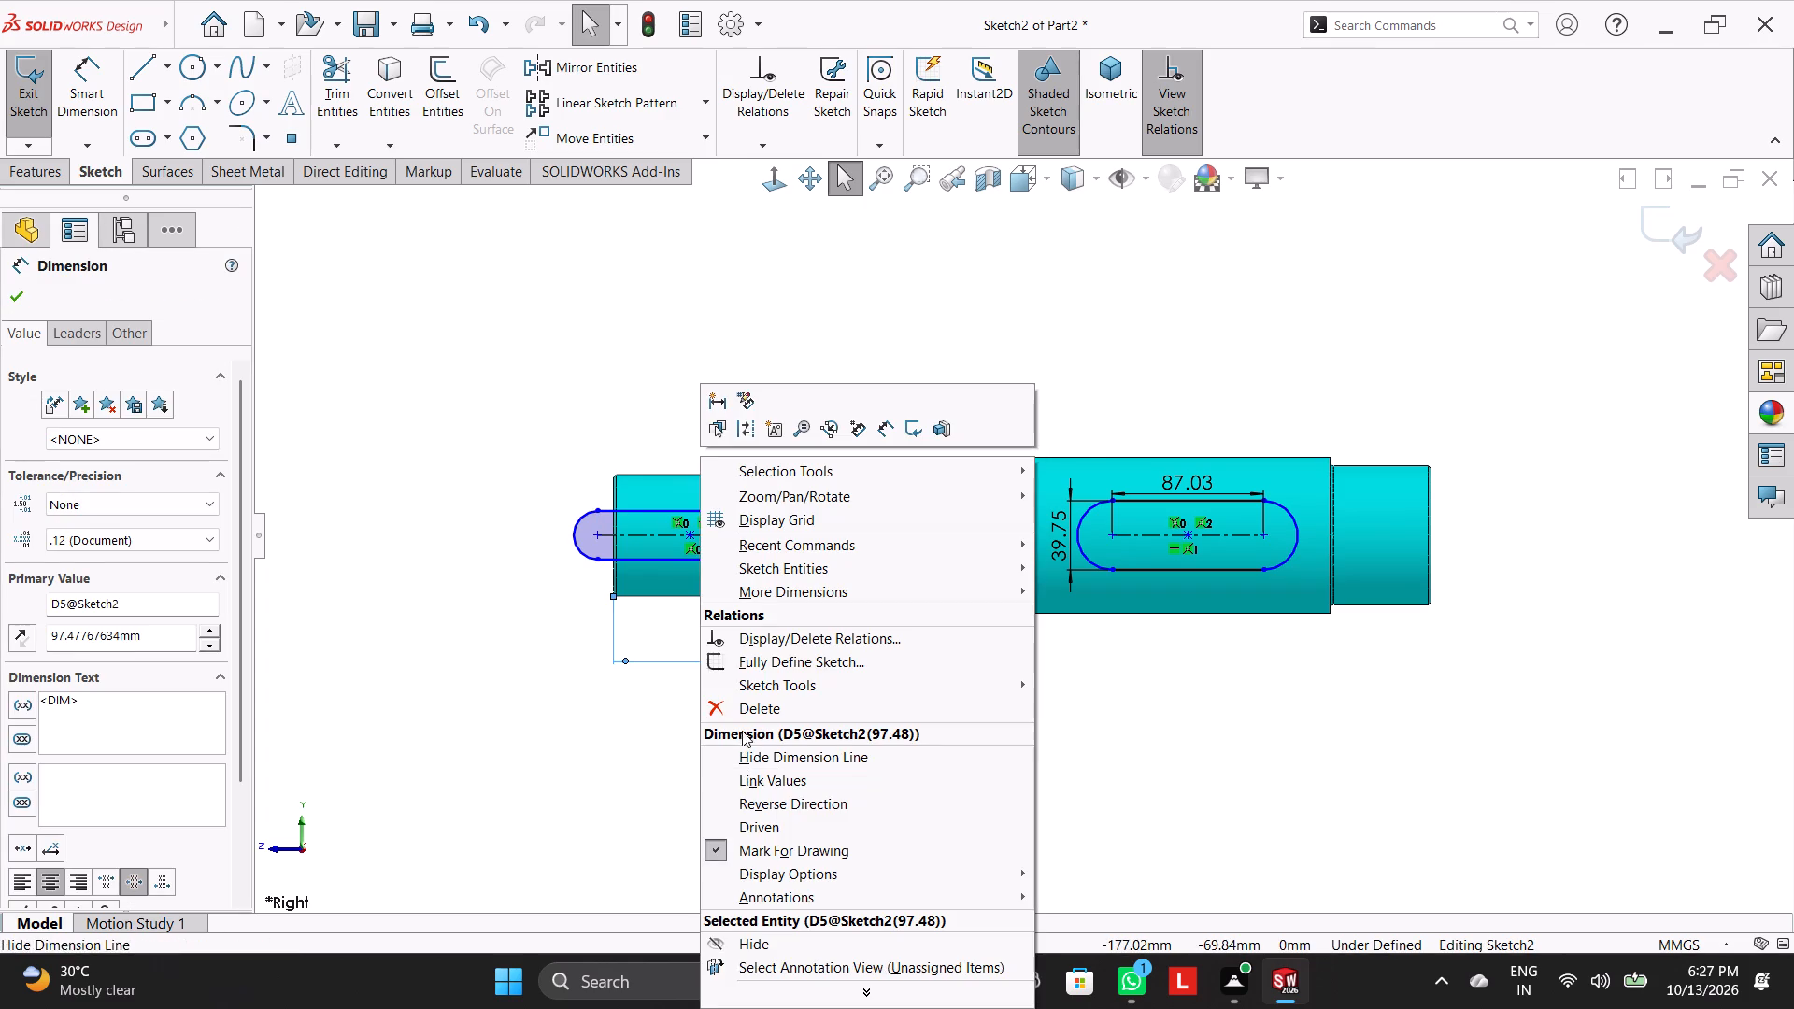
pyautogui.click(739, 716)
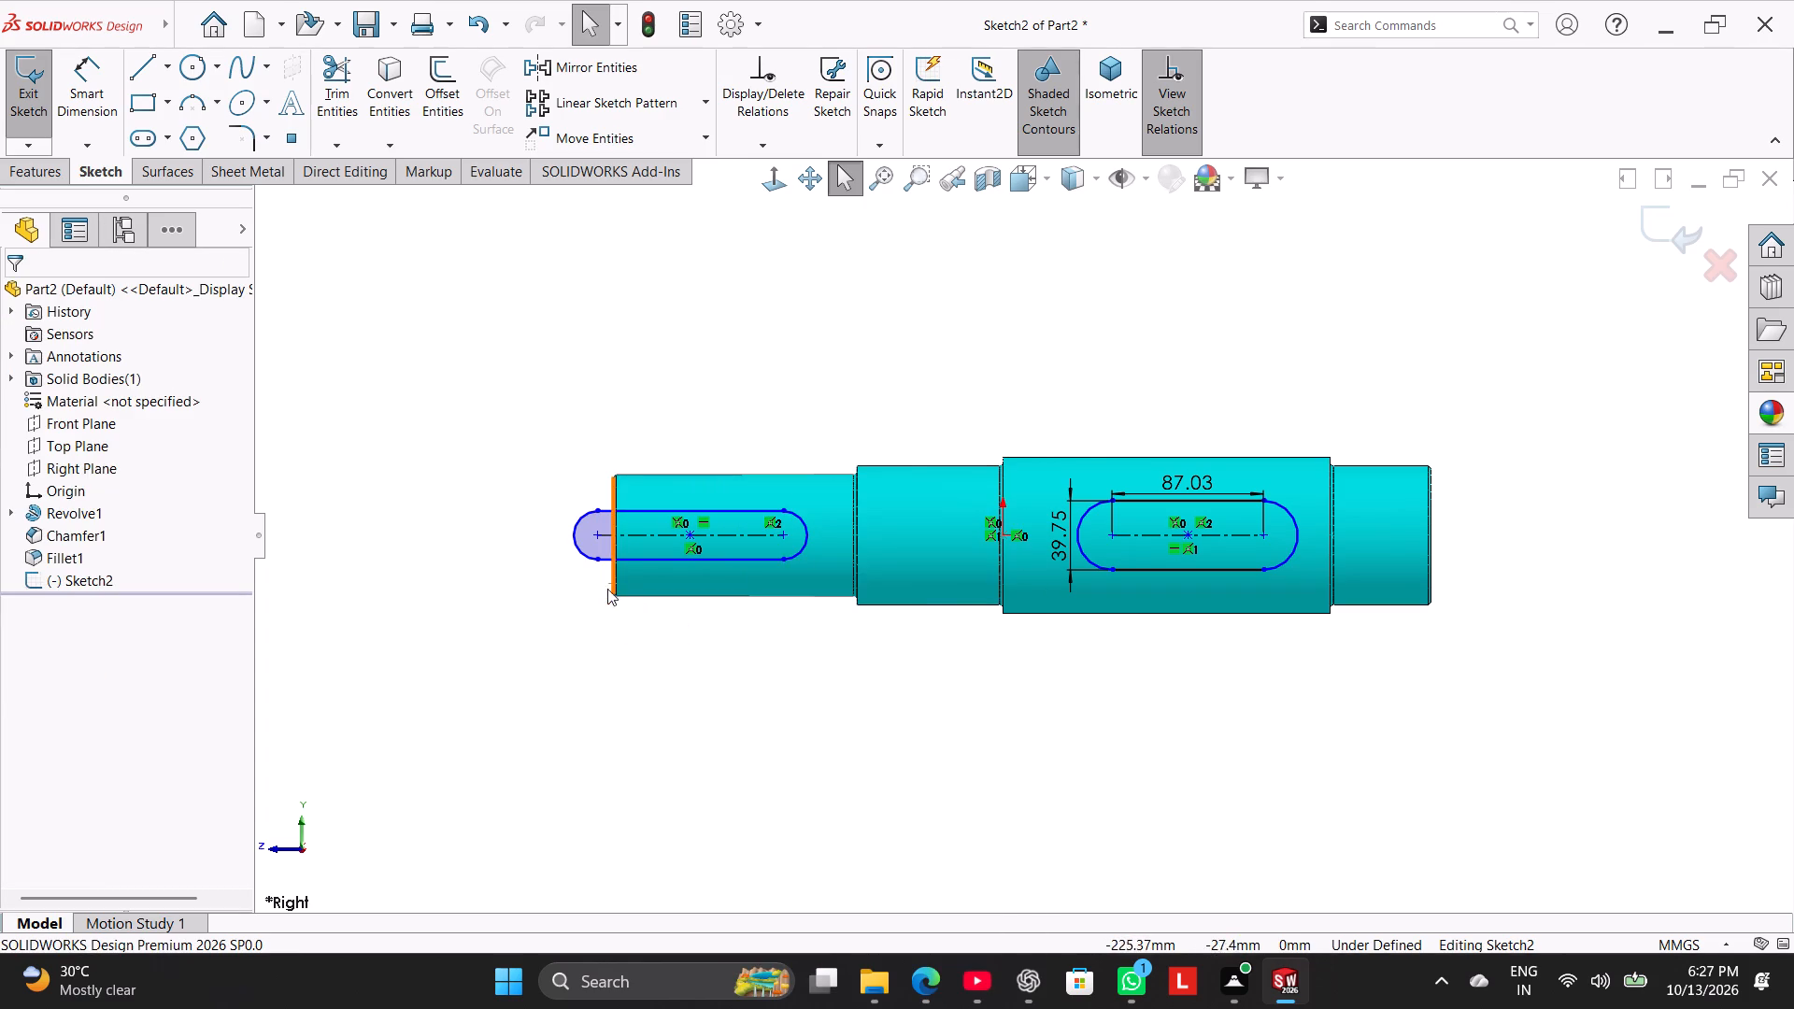
# Dimension the smaller slot's inner arc edge at 100 mm from the shaft's near end edge.
pyautogui.keyDown('ctrl'); pyautogui.scroll(-9, 702, 605); pyautogui.keyUp('ctrl')
pyautogui.click(96, 105)
pyautogui.scroll(-3, 436, 355)
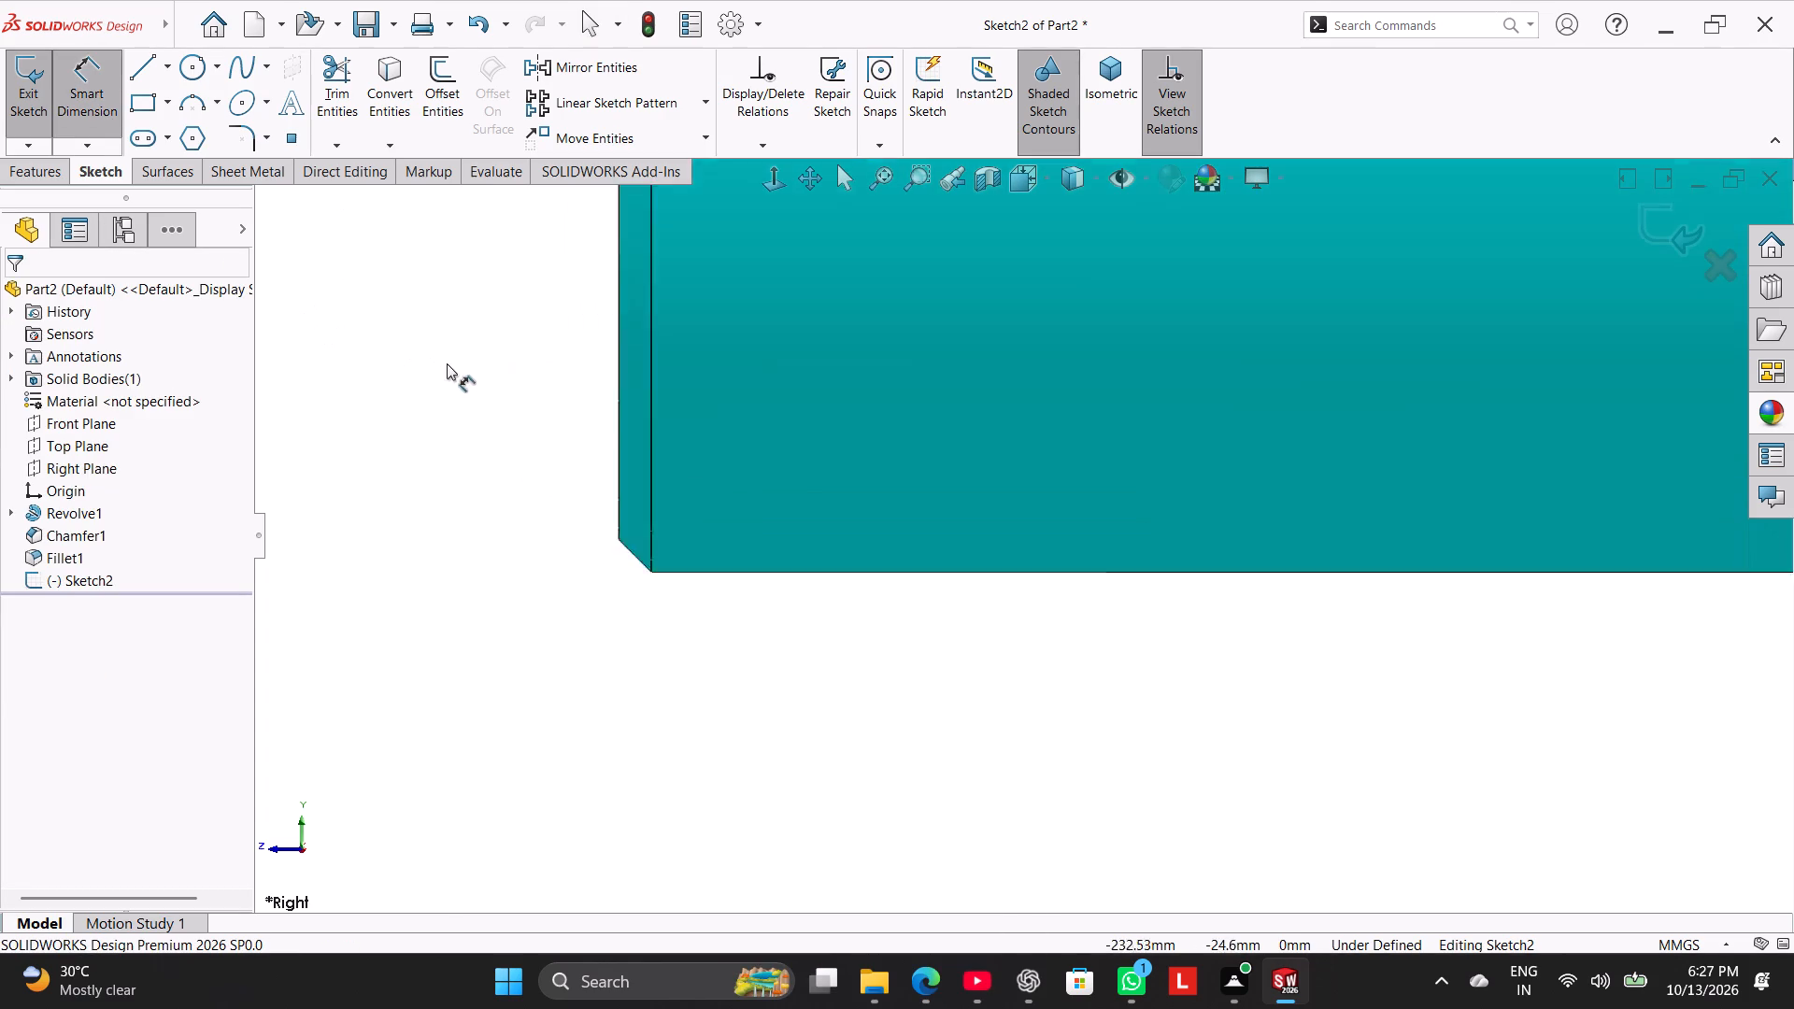
pyautogui.scroll(-2, 447, 363)
pyautogui.click(757, 478)
pyautogui.scroll(11, 907, 515)
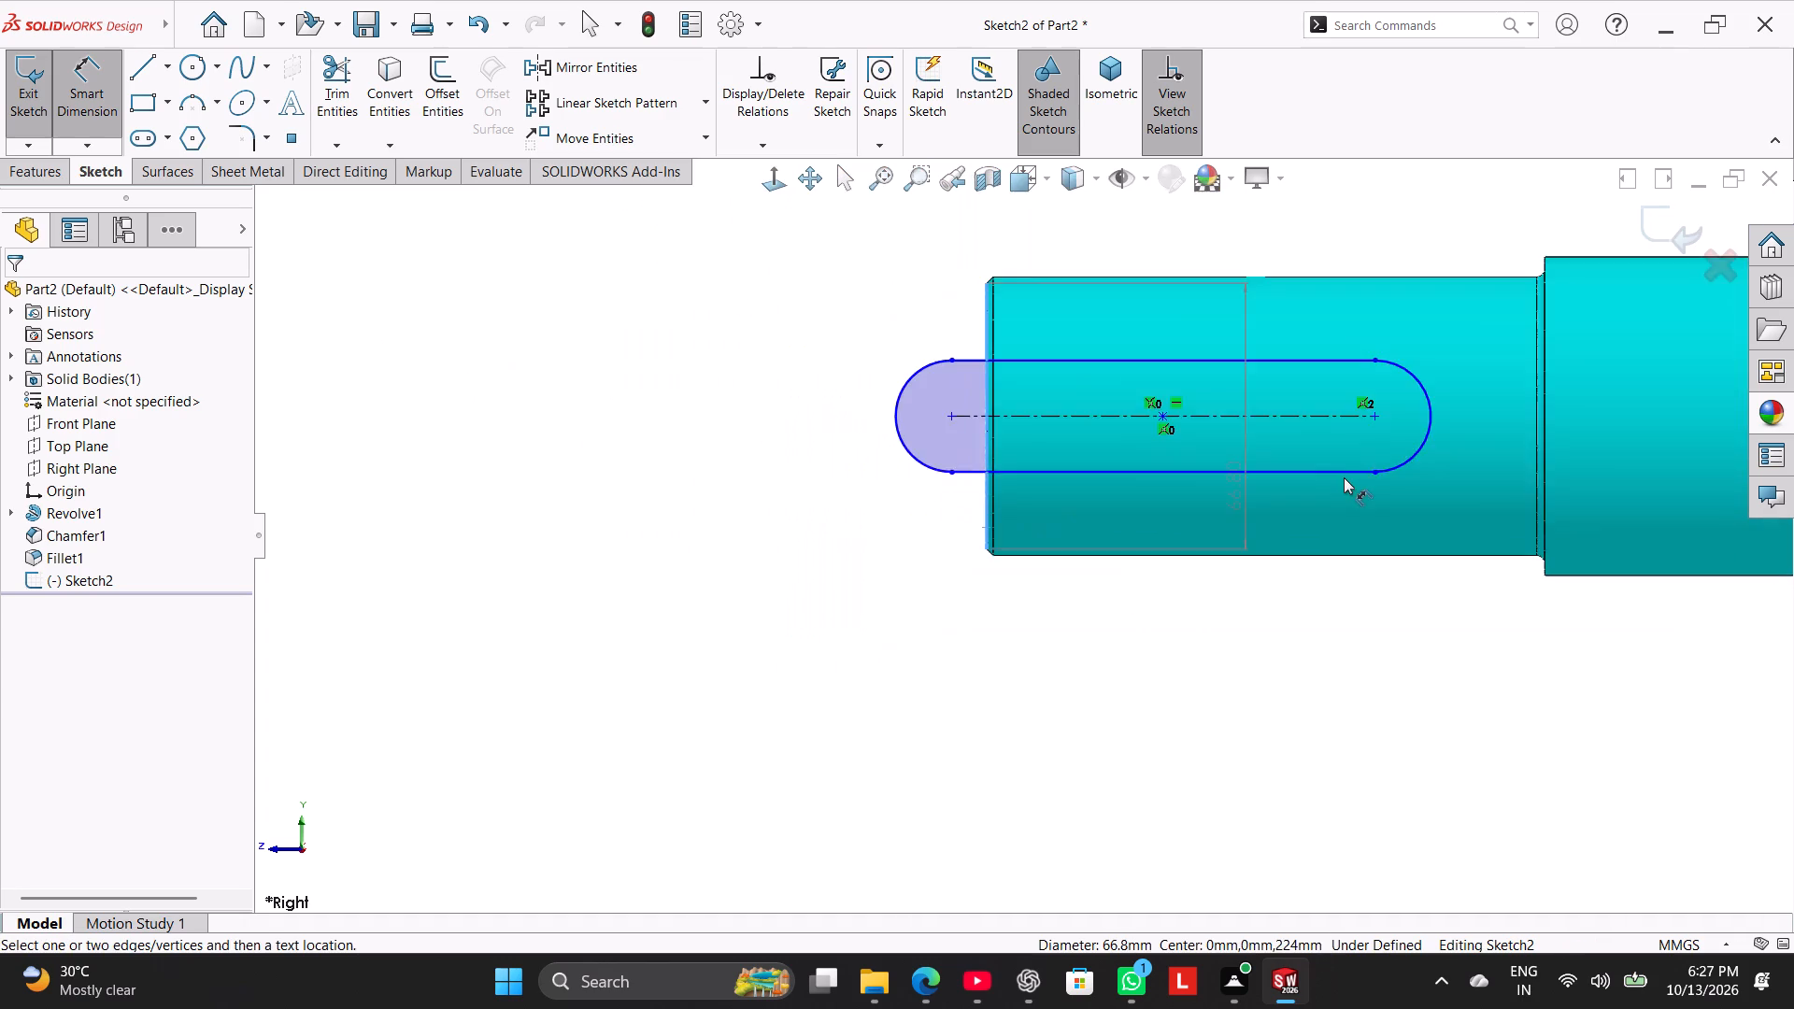
pyautogui.scroll(1, 1344, 477)
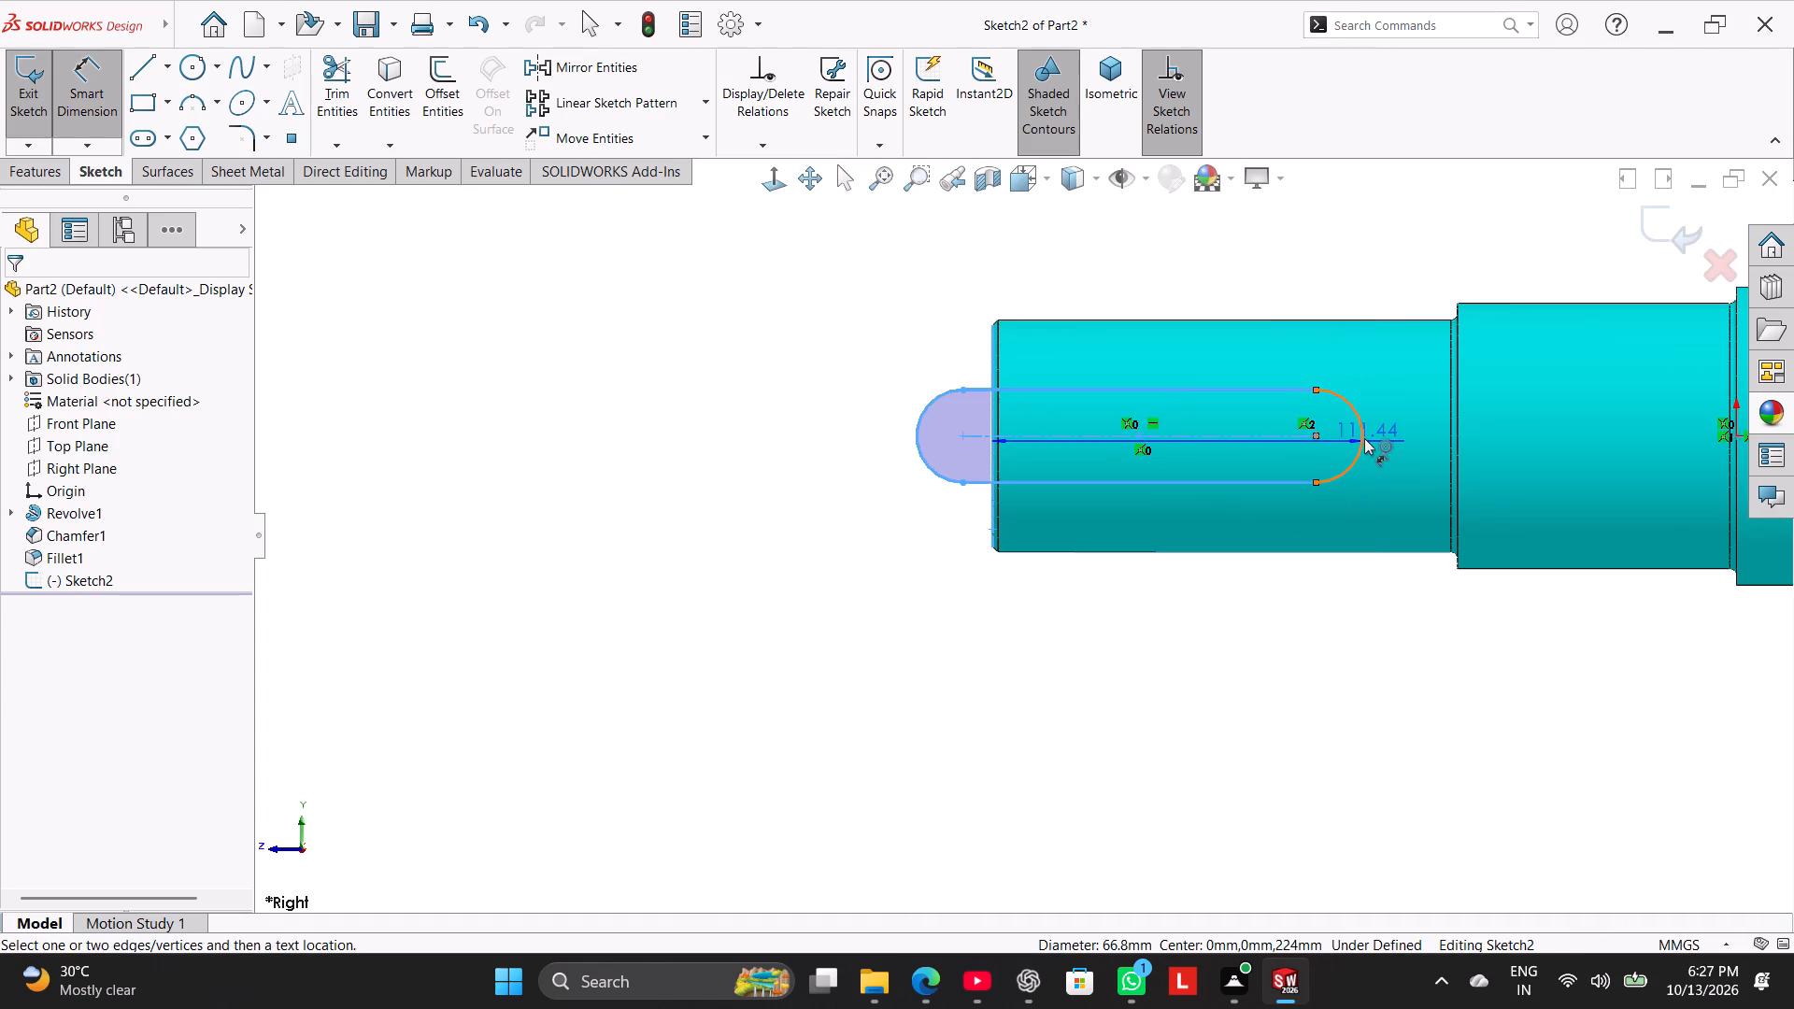
pyautogui.keyDown('shift'); pyautogui.click(1364, 438); pyautogui.keyUp('shift')
pyautogui.keyDown('shift'); pyautogui.click(1246, 646); pyautogui.keyUp('shift')
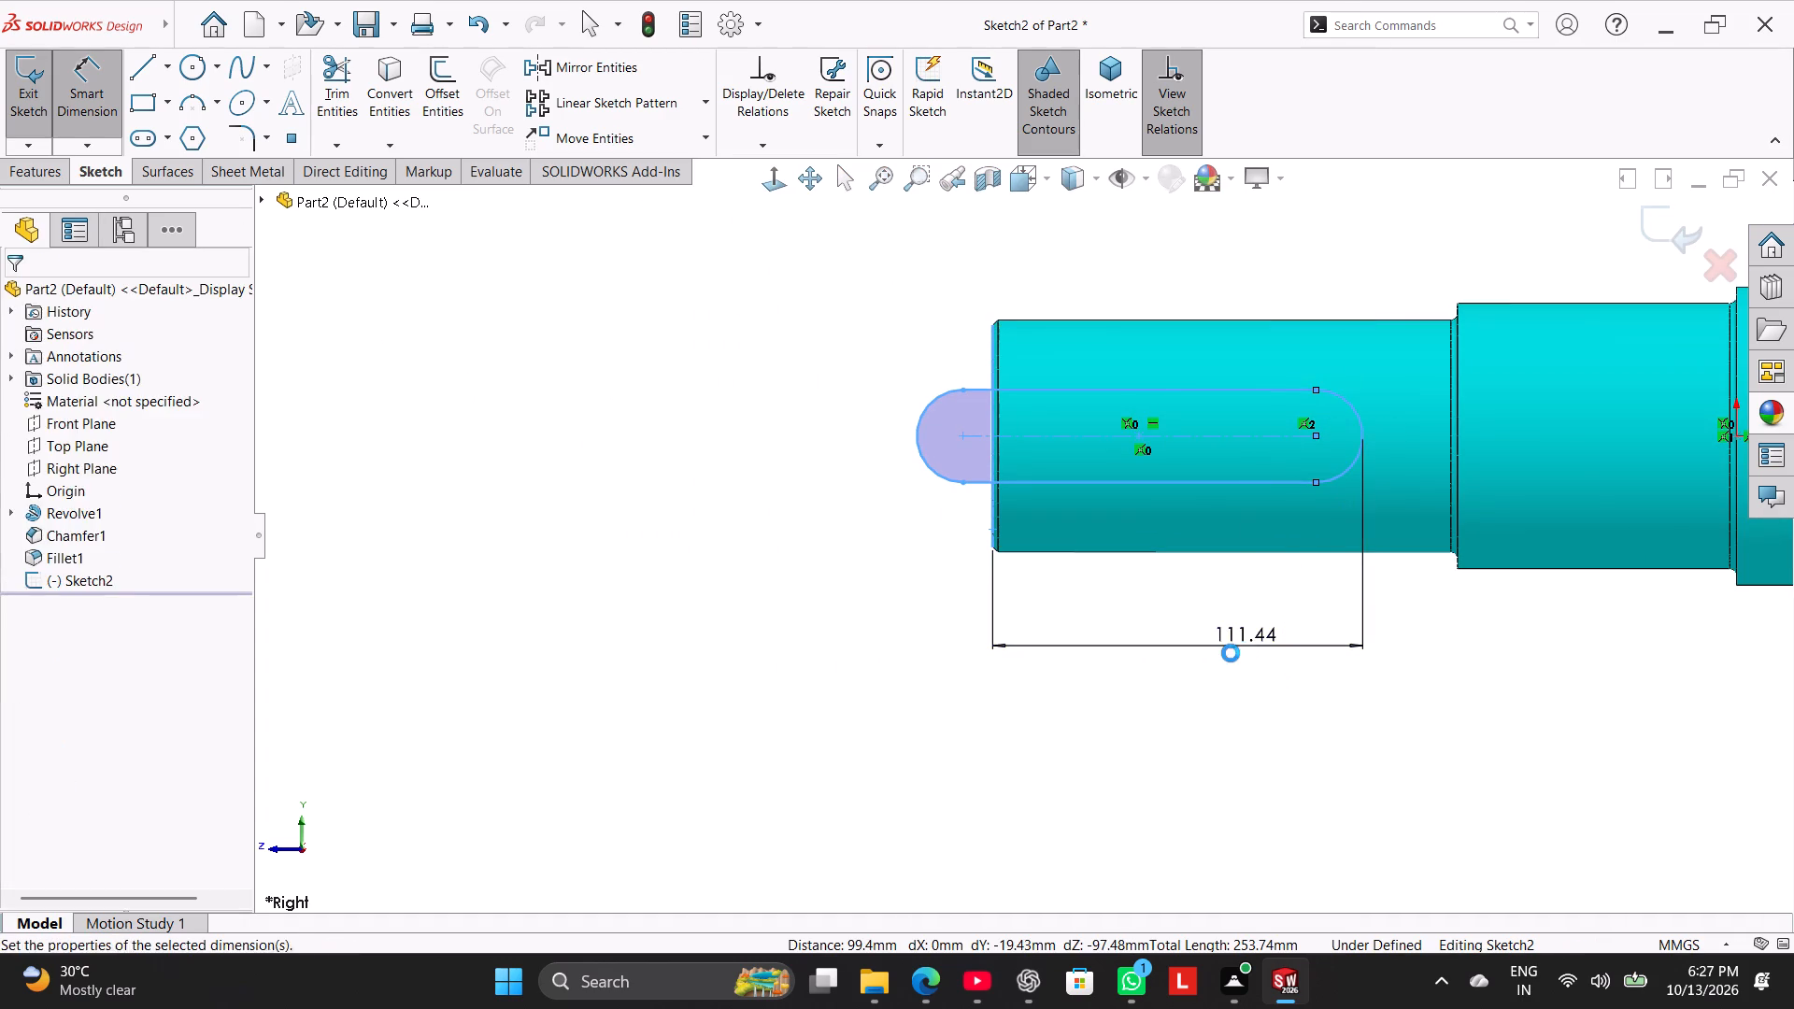
pyautogui.press('1')
pyautogui.press('0')
pyautogui.press('0')
pyautogui.press('Return')
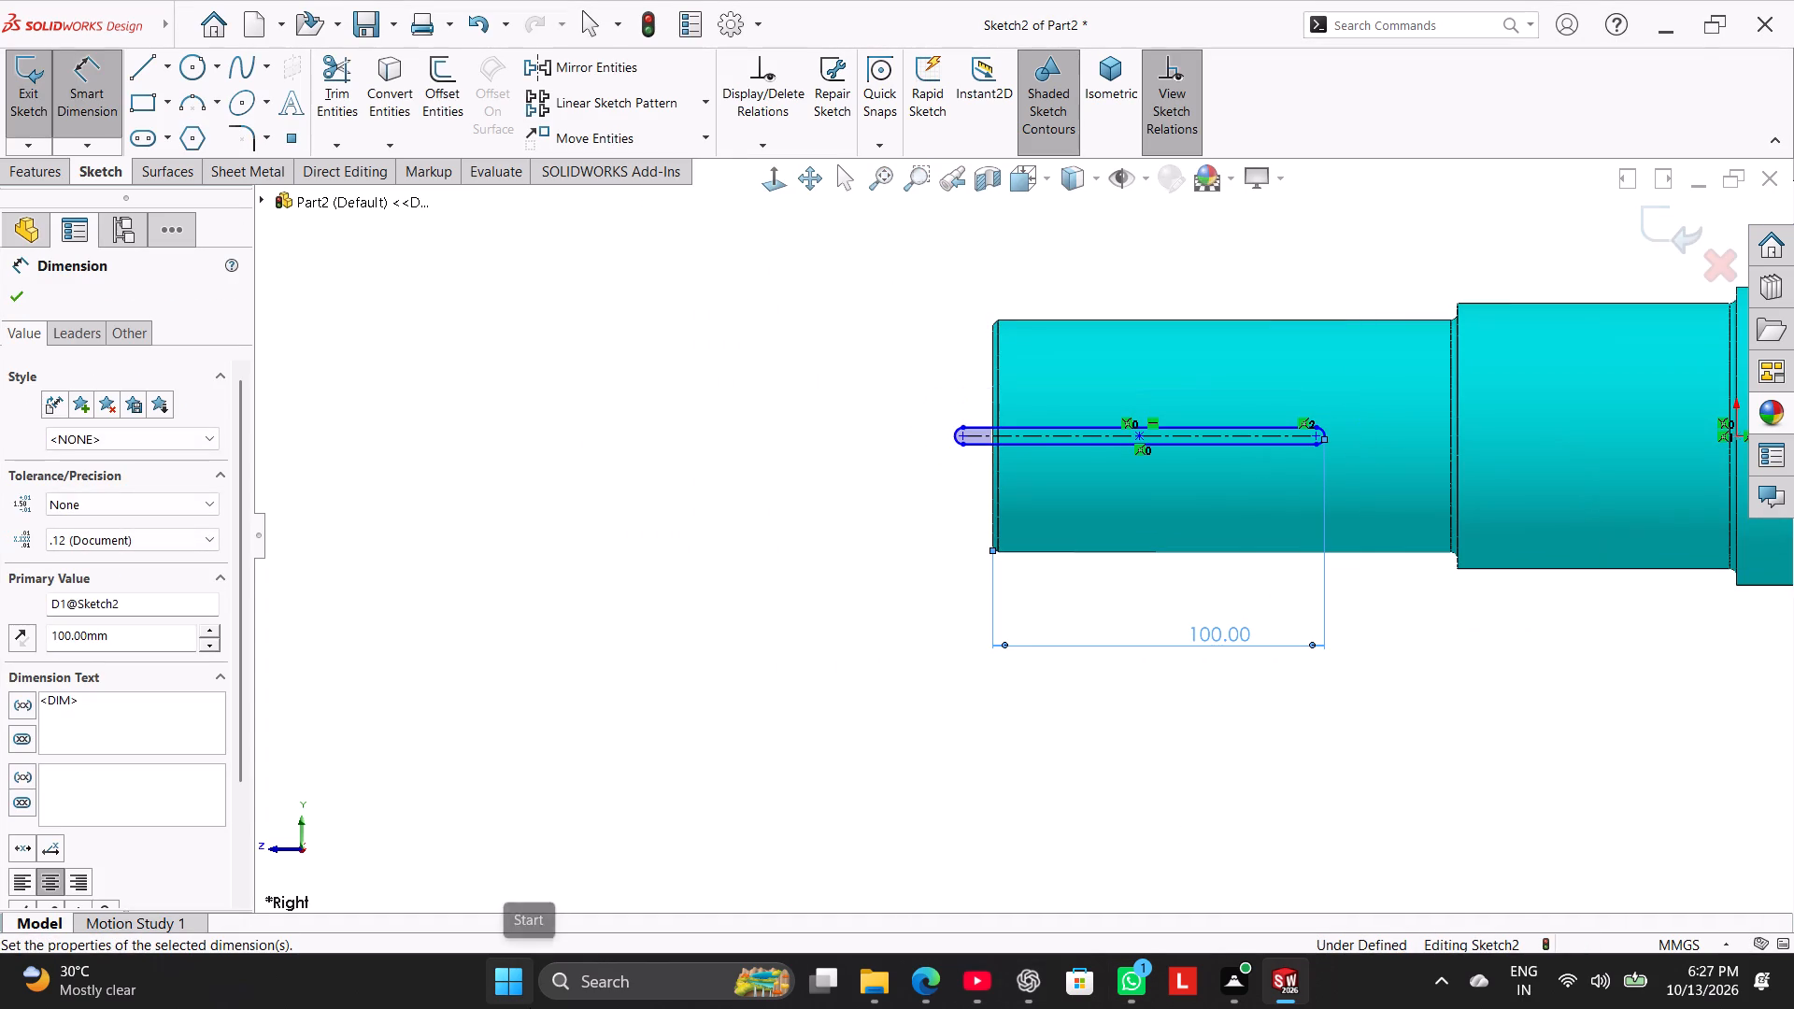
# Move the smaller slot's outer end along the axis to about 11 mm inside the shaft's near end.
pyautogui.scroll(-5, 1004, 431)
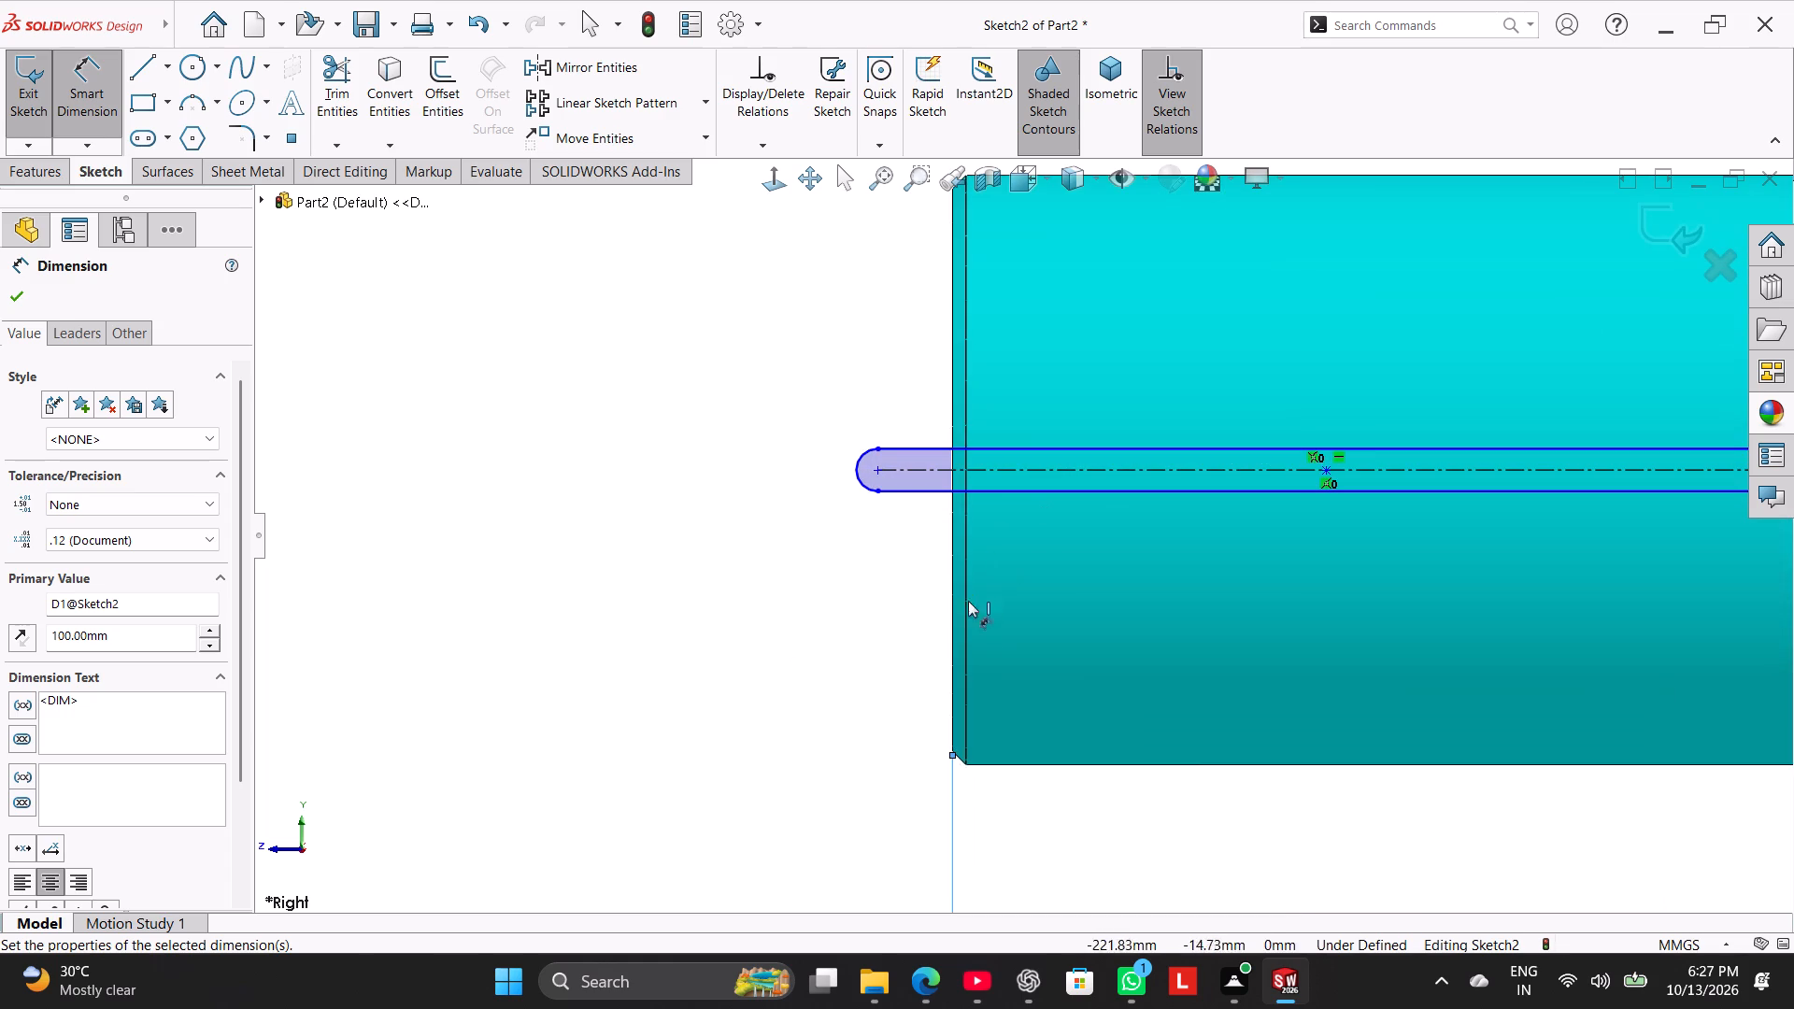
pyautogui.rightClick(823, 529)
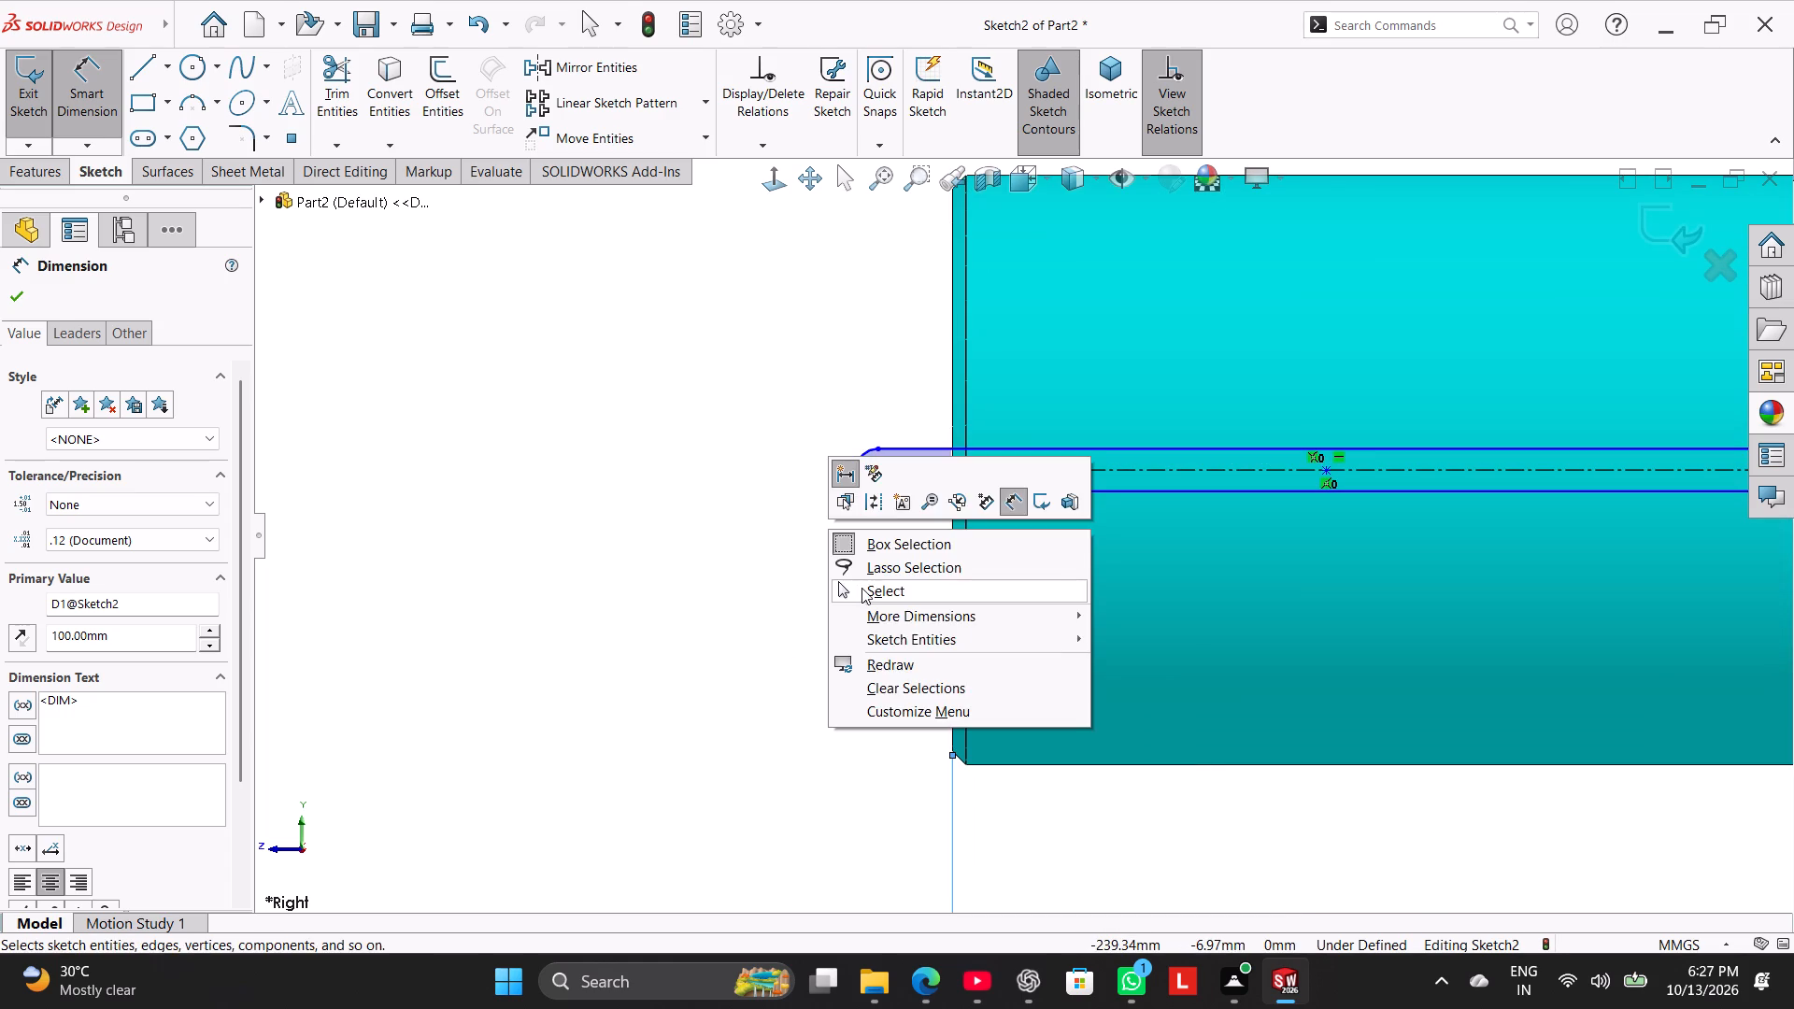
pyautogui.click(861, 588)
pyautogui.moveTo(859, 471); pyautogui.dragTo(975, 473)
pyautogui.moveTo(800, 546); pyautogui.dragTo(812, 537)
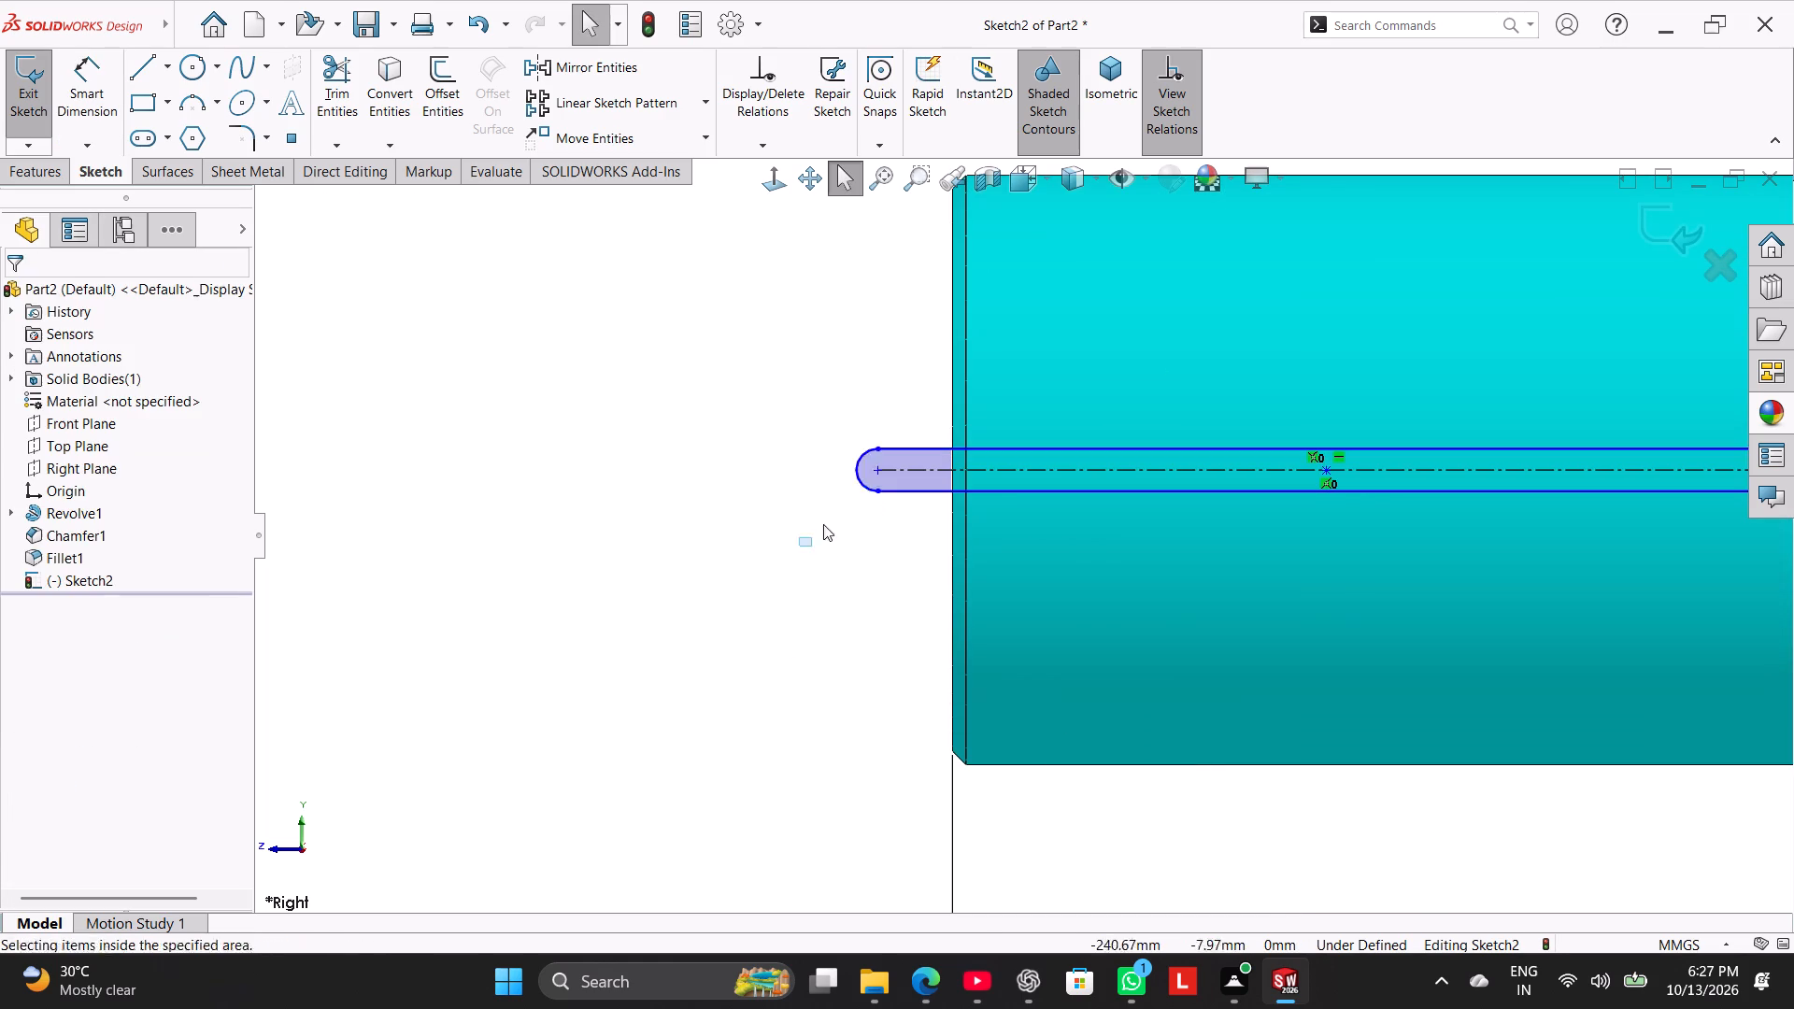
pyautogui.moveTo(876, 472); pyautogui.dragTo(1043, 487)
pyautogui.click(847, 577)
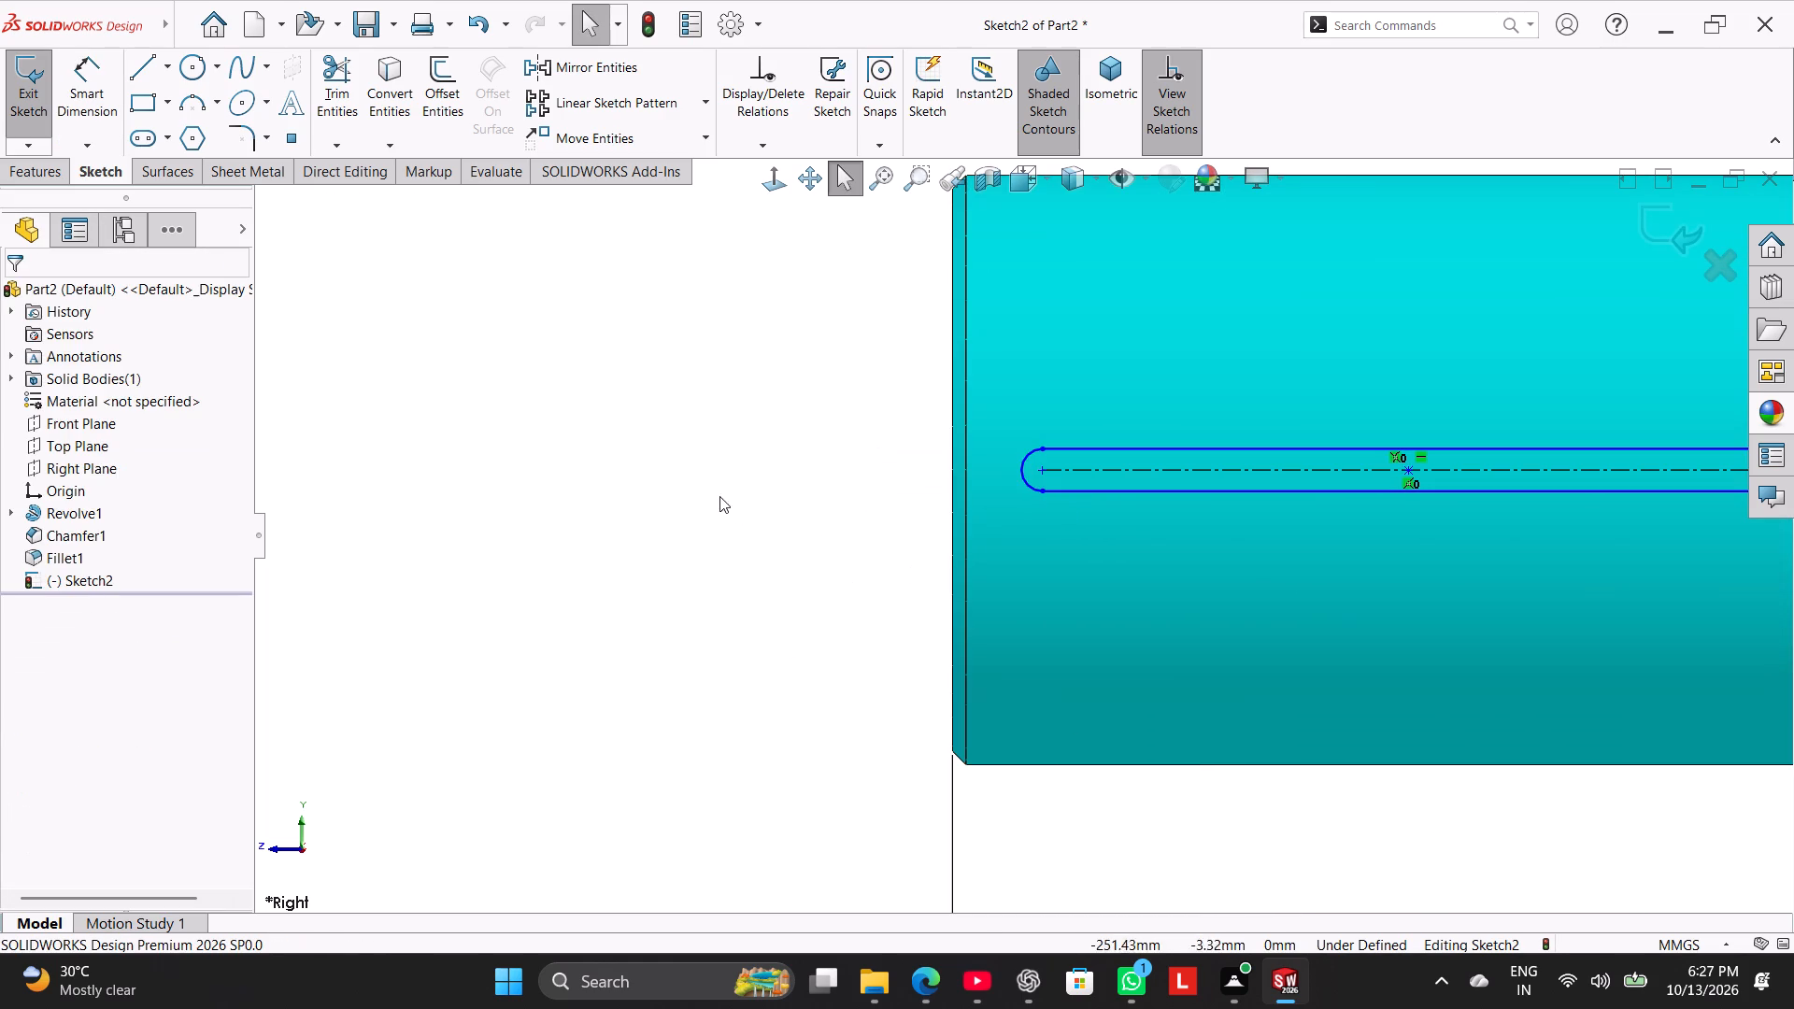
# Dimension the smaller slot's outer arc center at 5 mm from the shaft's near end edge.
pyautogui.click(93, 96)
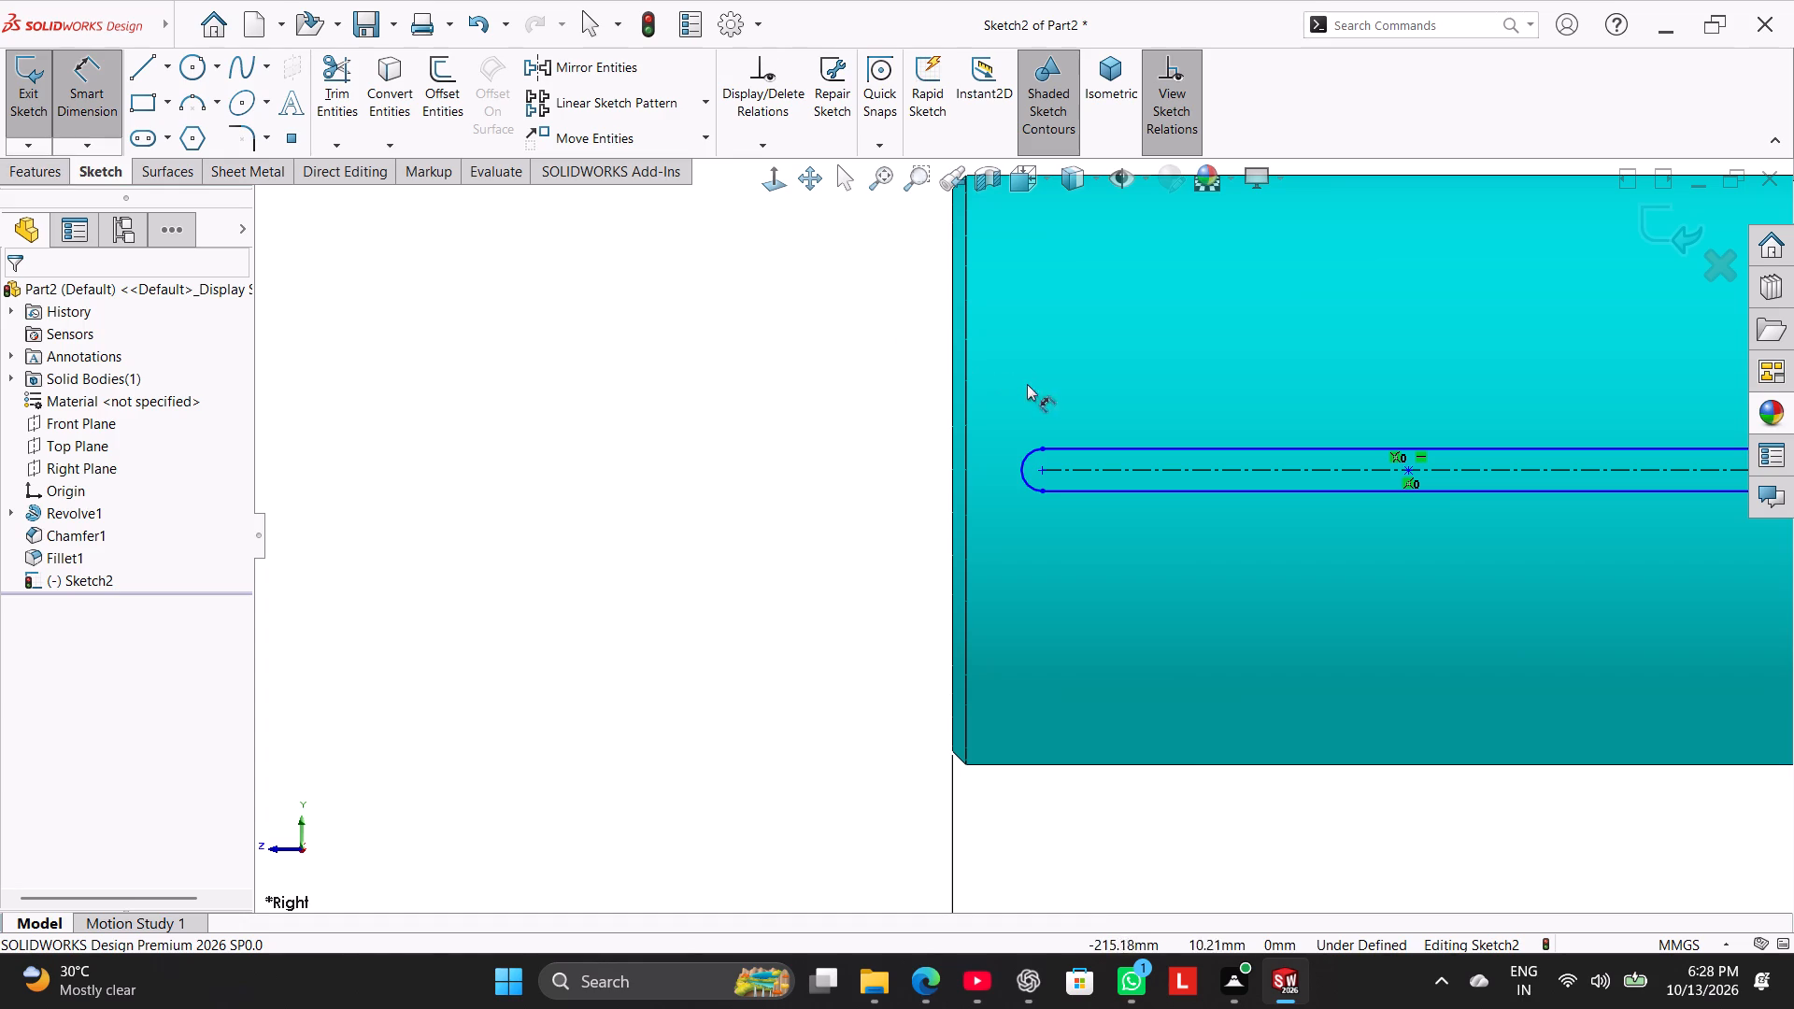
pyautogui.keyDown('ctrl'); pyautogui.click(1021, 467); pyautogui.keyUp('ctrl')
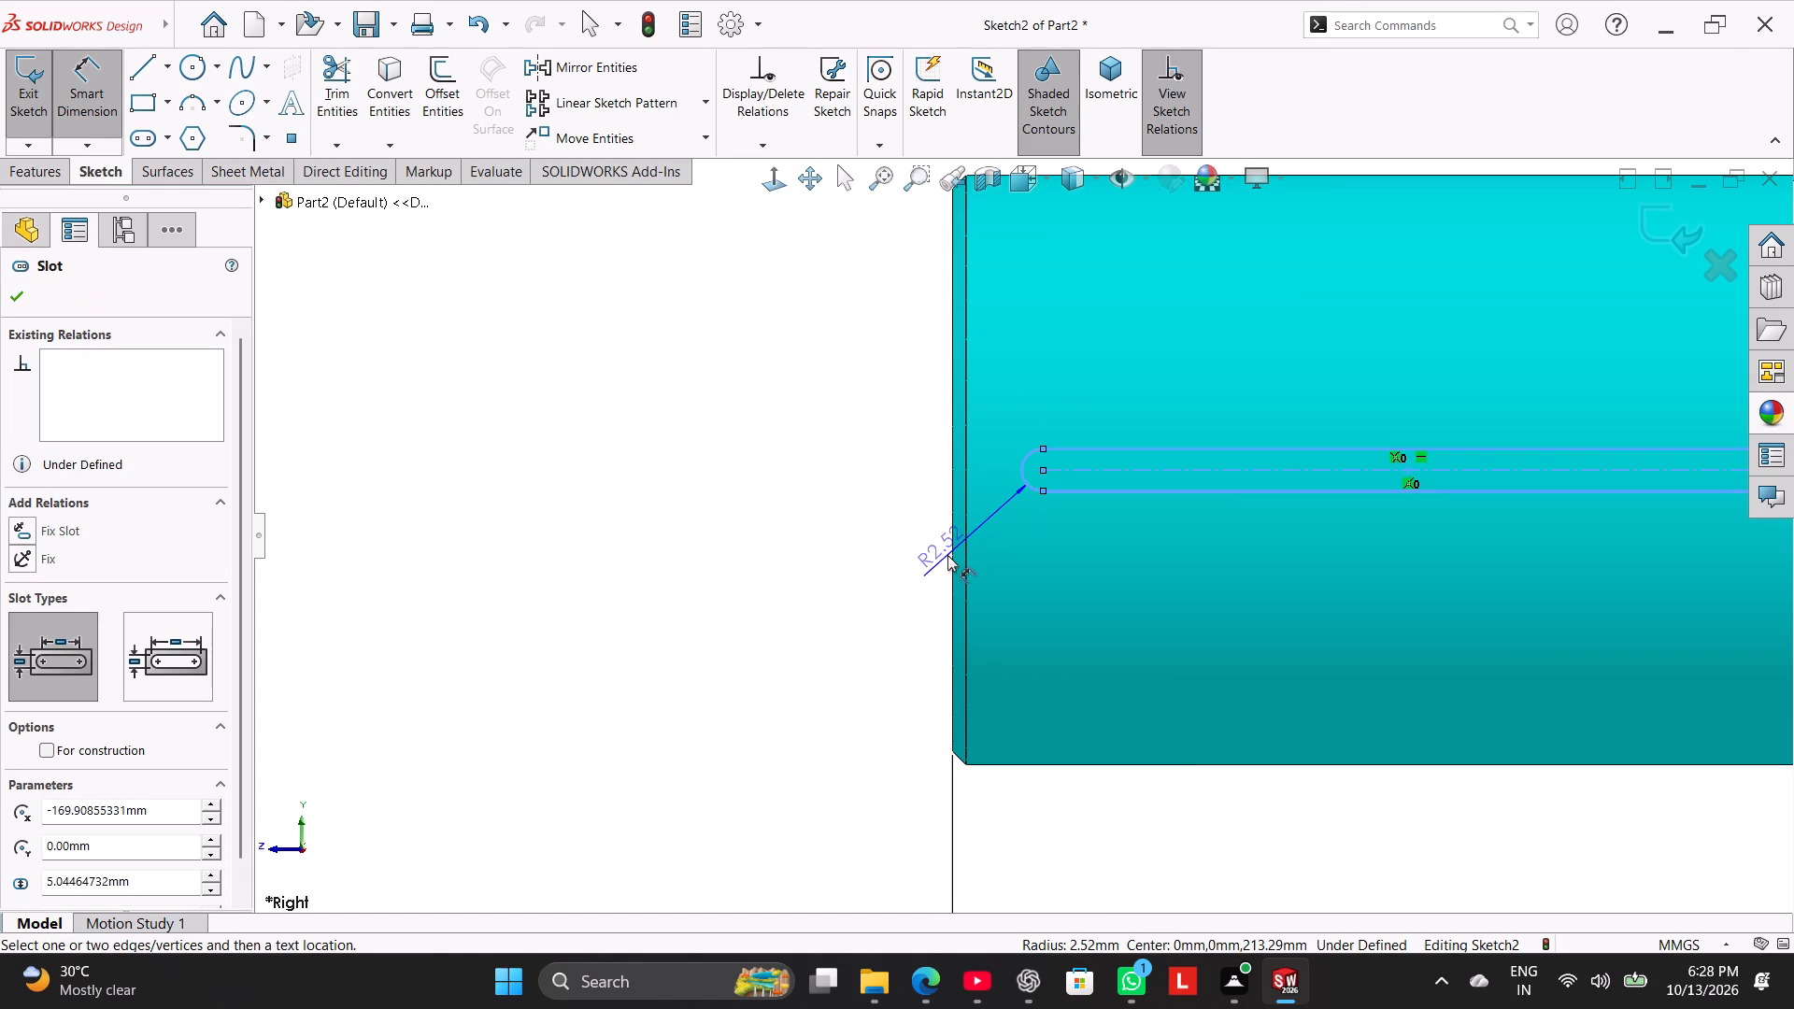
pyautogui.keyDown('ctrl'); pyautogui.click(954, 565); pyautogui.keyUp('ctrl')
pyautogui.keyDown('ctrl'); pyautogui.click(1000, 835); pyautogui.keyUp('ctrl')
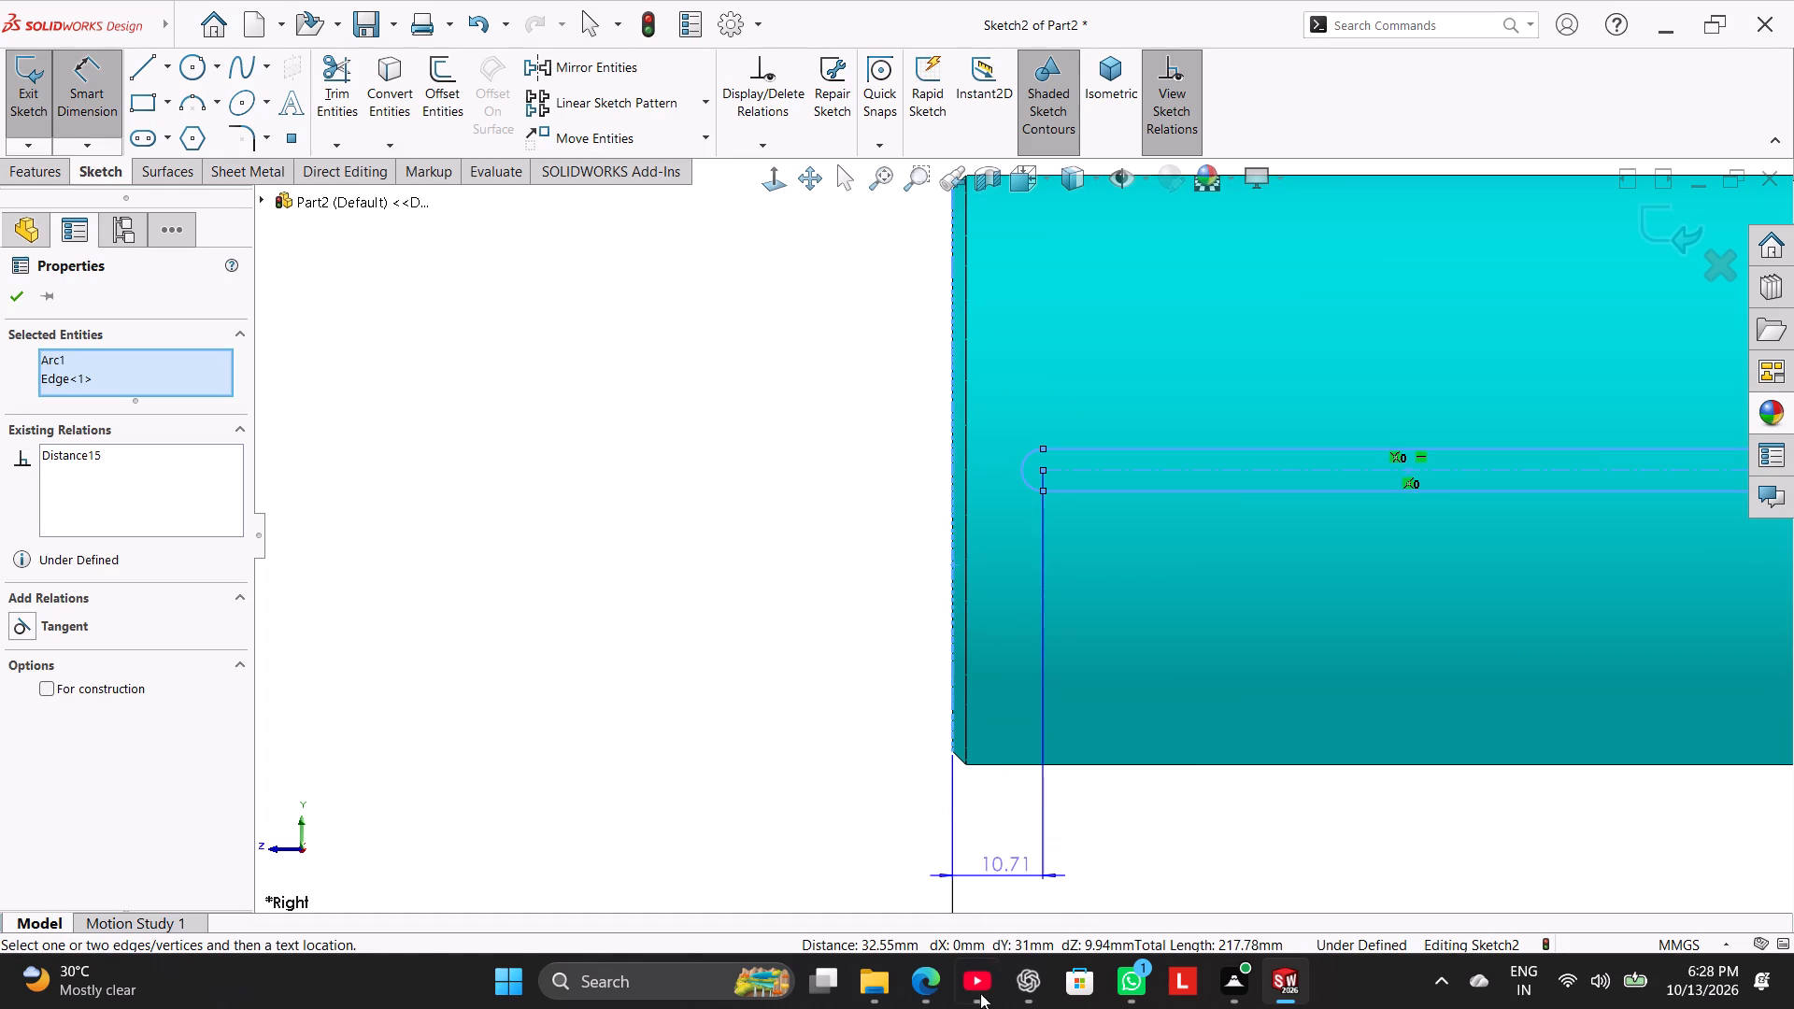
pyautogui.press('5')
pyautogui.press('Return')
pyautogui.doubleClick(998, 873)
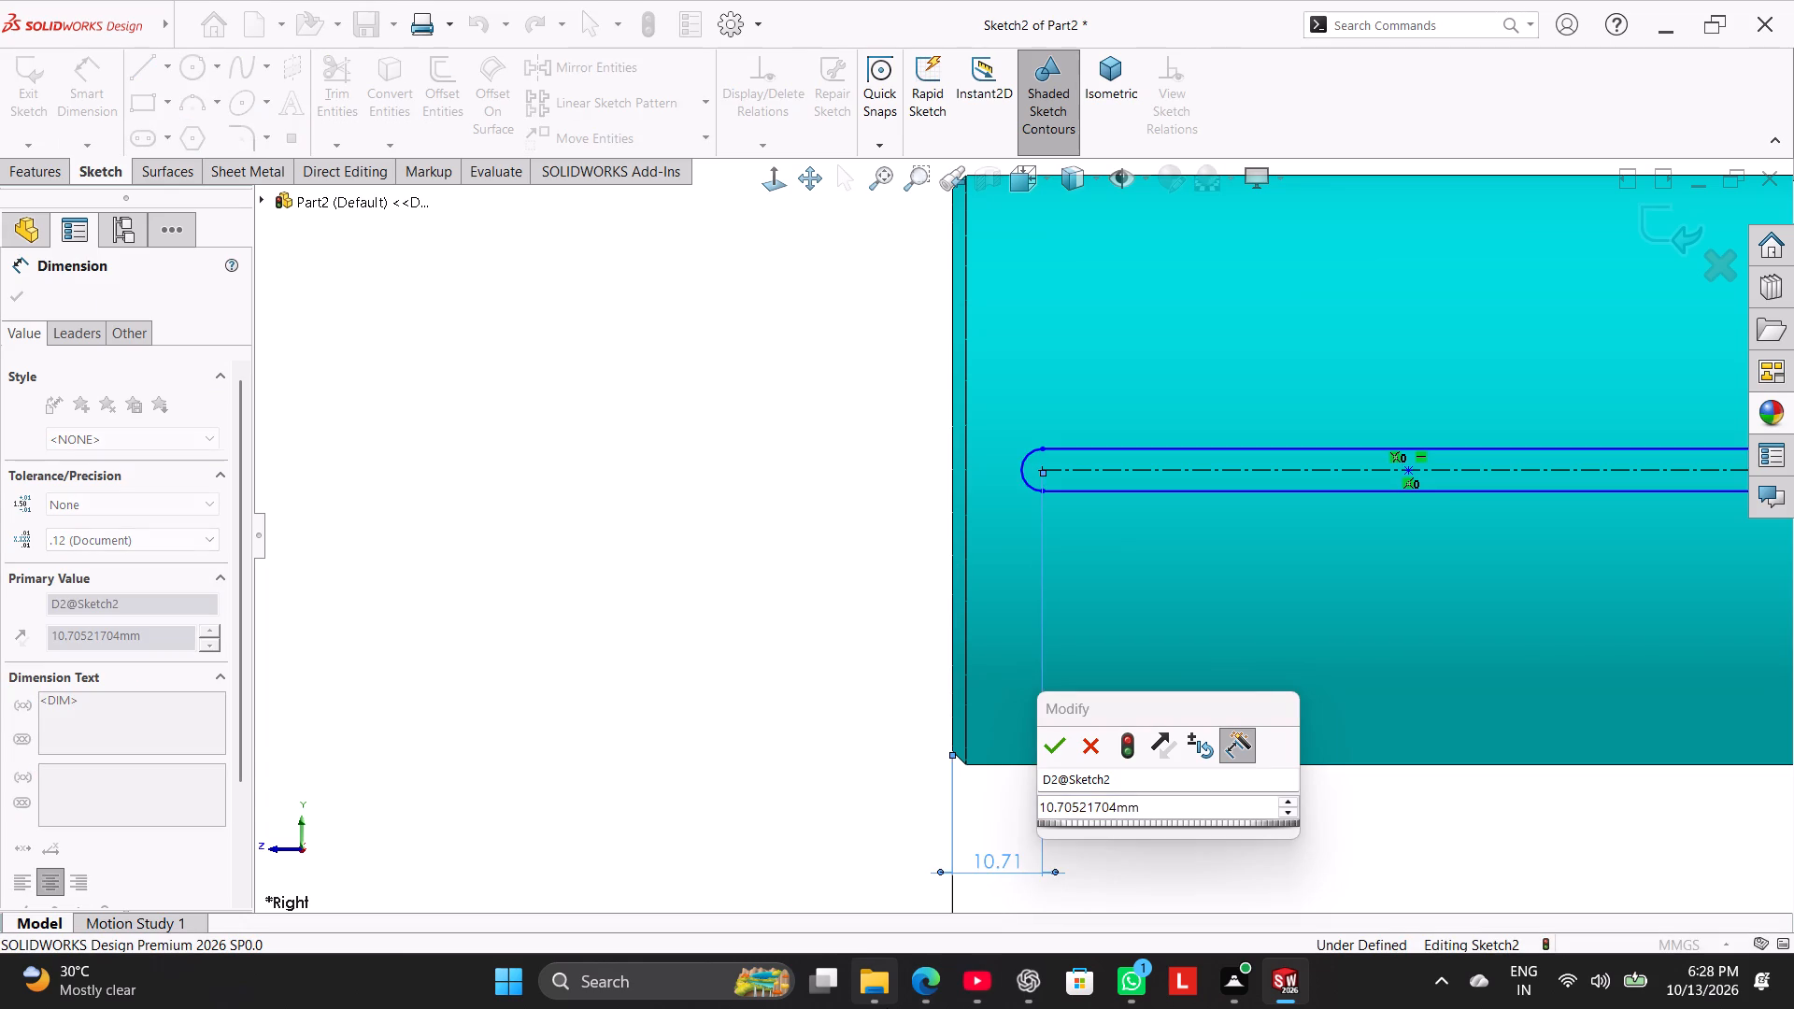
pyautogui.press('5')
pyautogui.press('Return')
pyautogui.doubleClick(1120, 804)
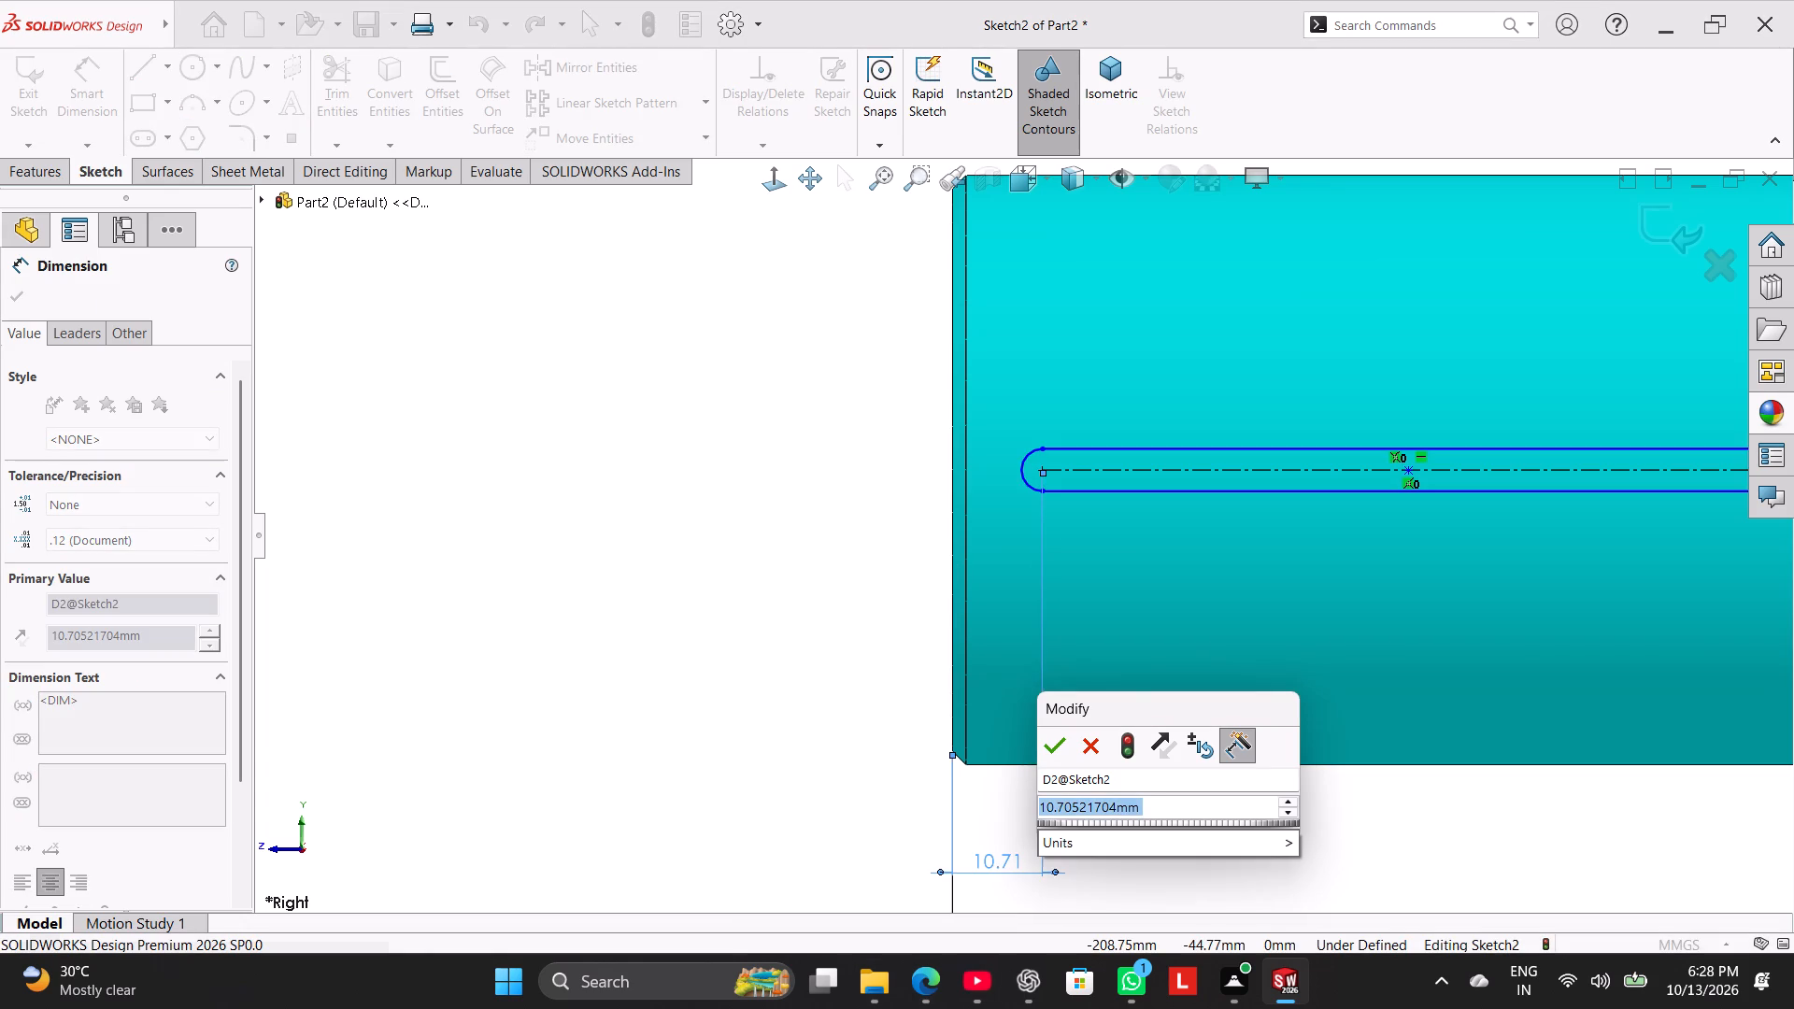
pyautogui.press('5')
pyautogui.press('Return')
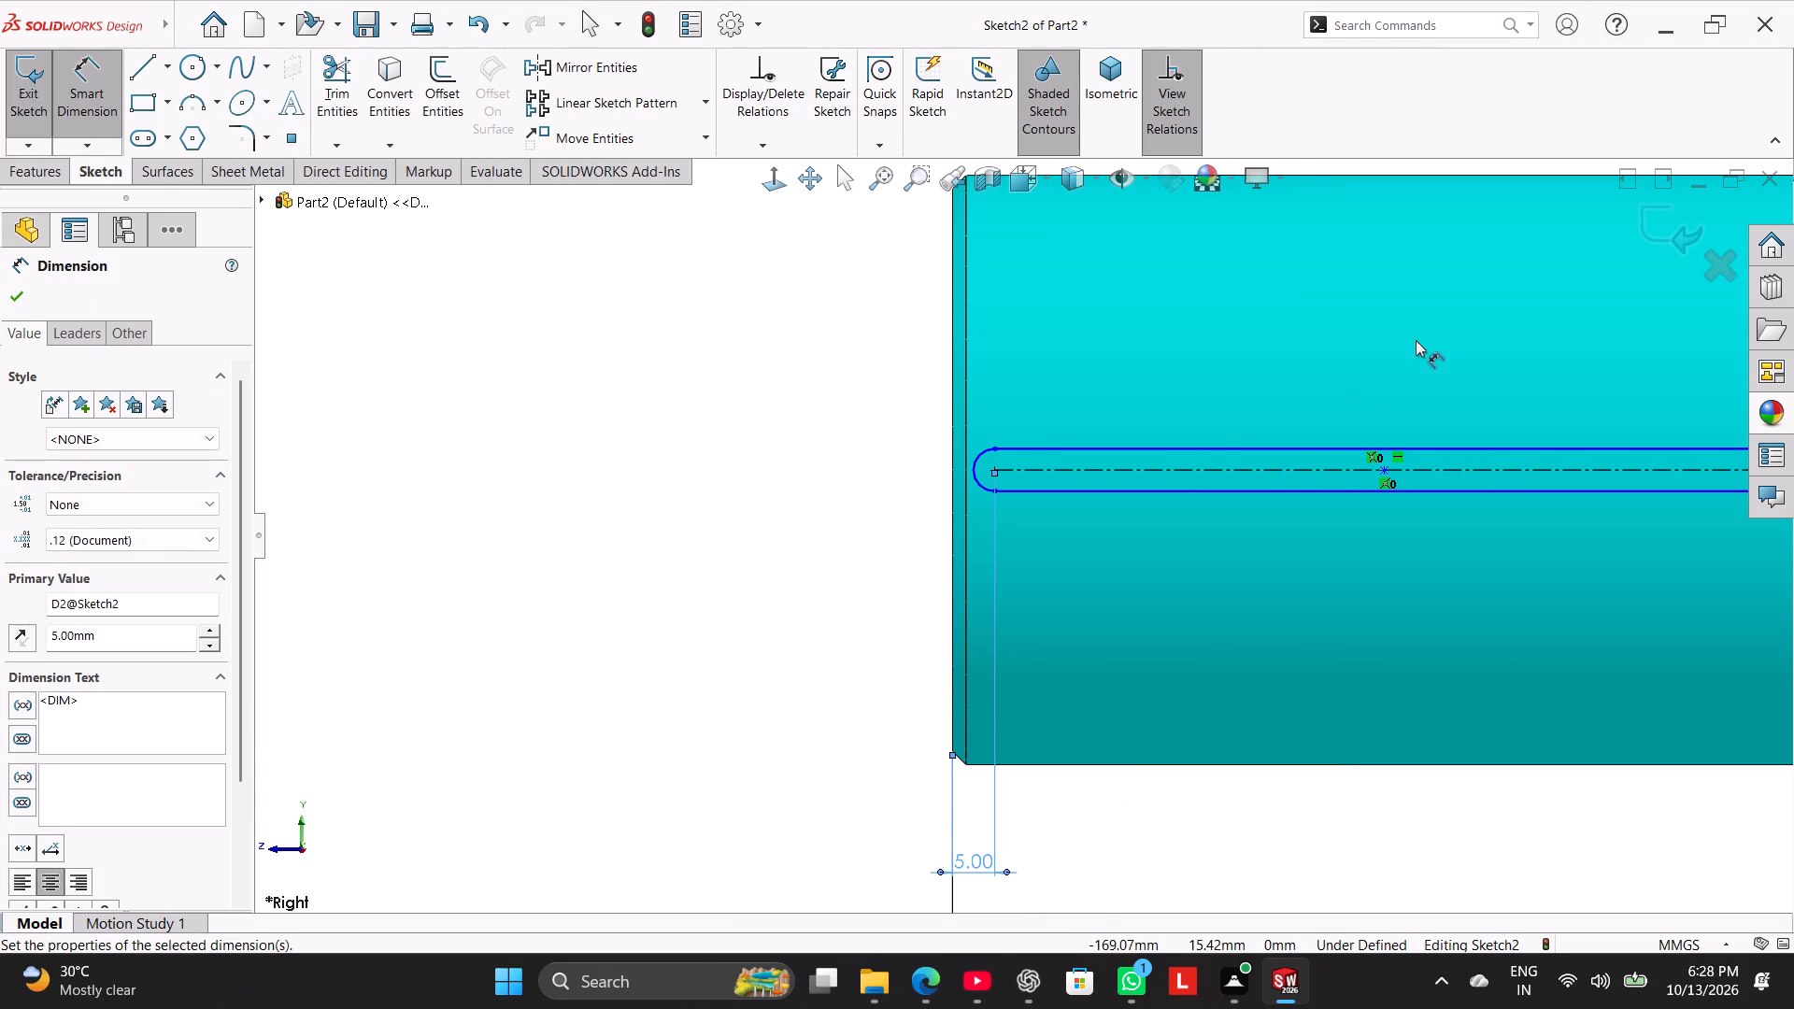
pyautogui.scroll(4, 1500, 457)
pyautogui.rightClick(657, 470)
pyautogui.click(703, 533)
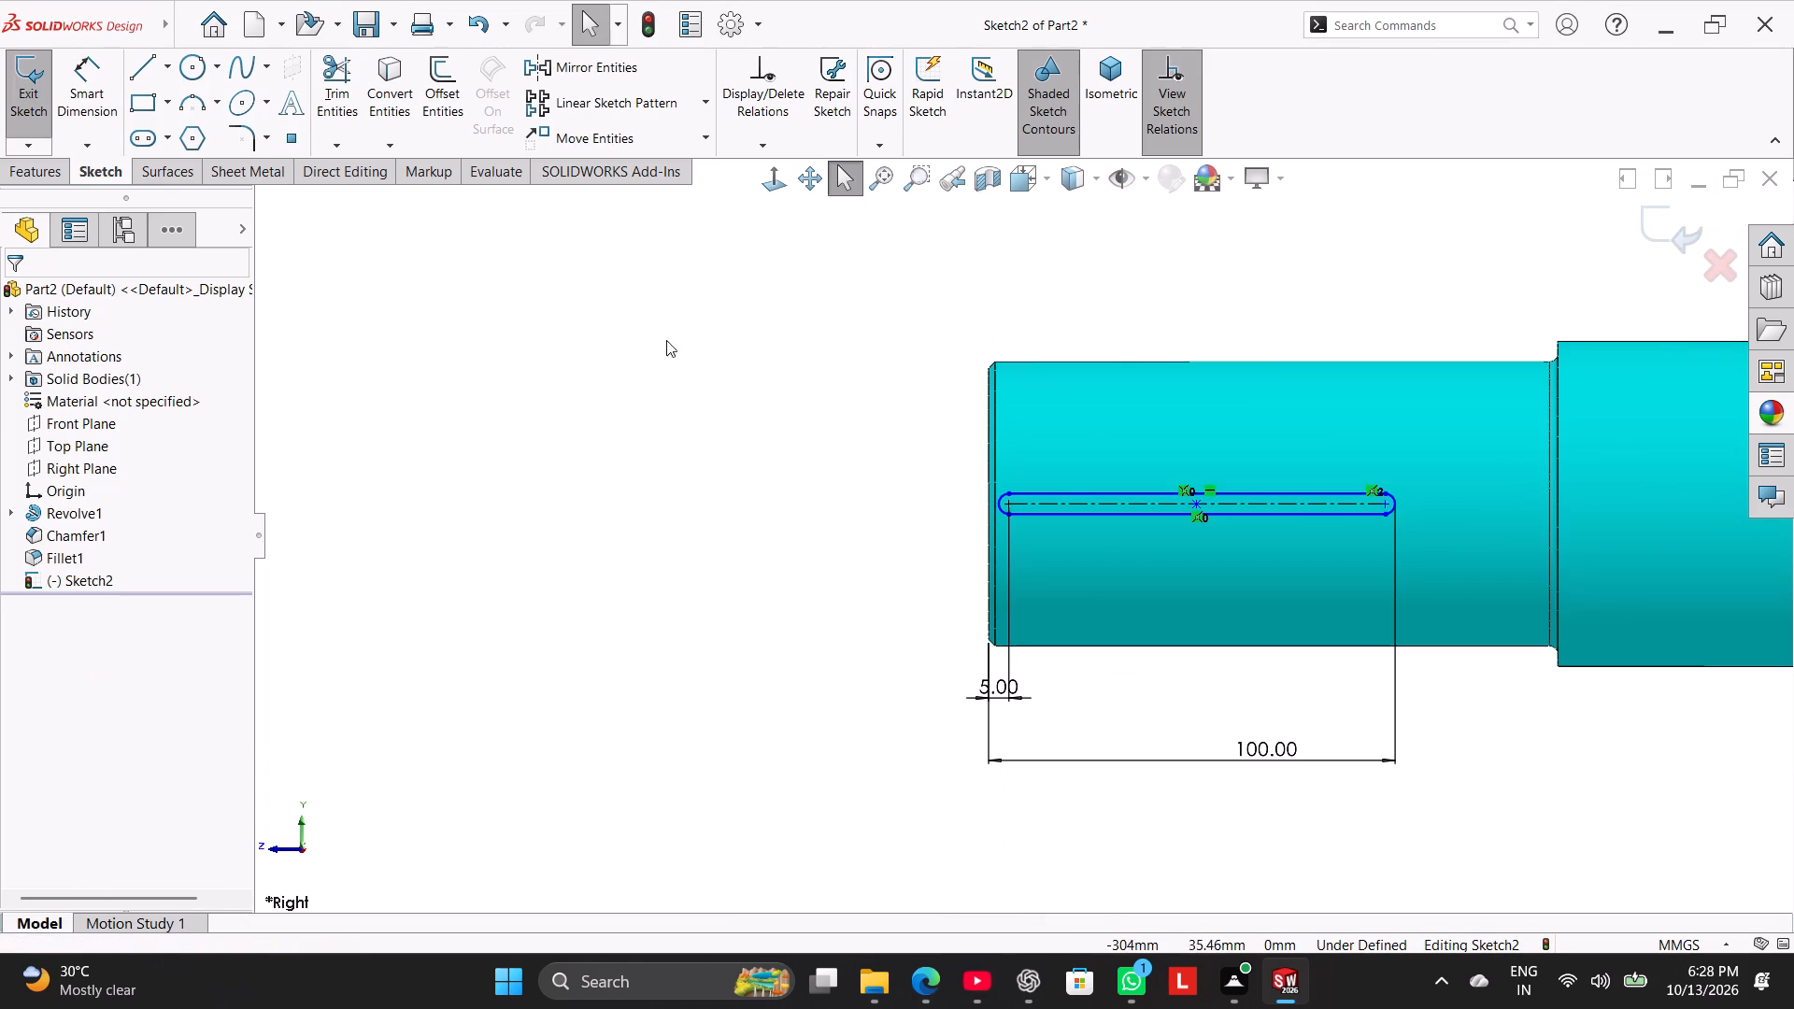
# Dimension the smaller slot's inner end arc with a 10 mm radius.
pyautogui.click(104, 103)
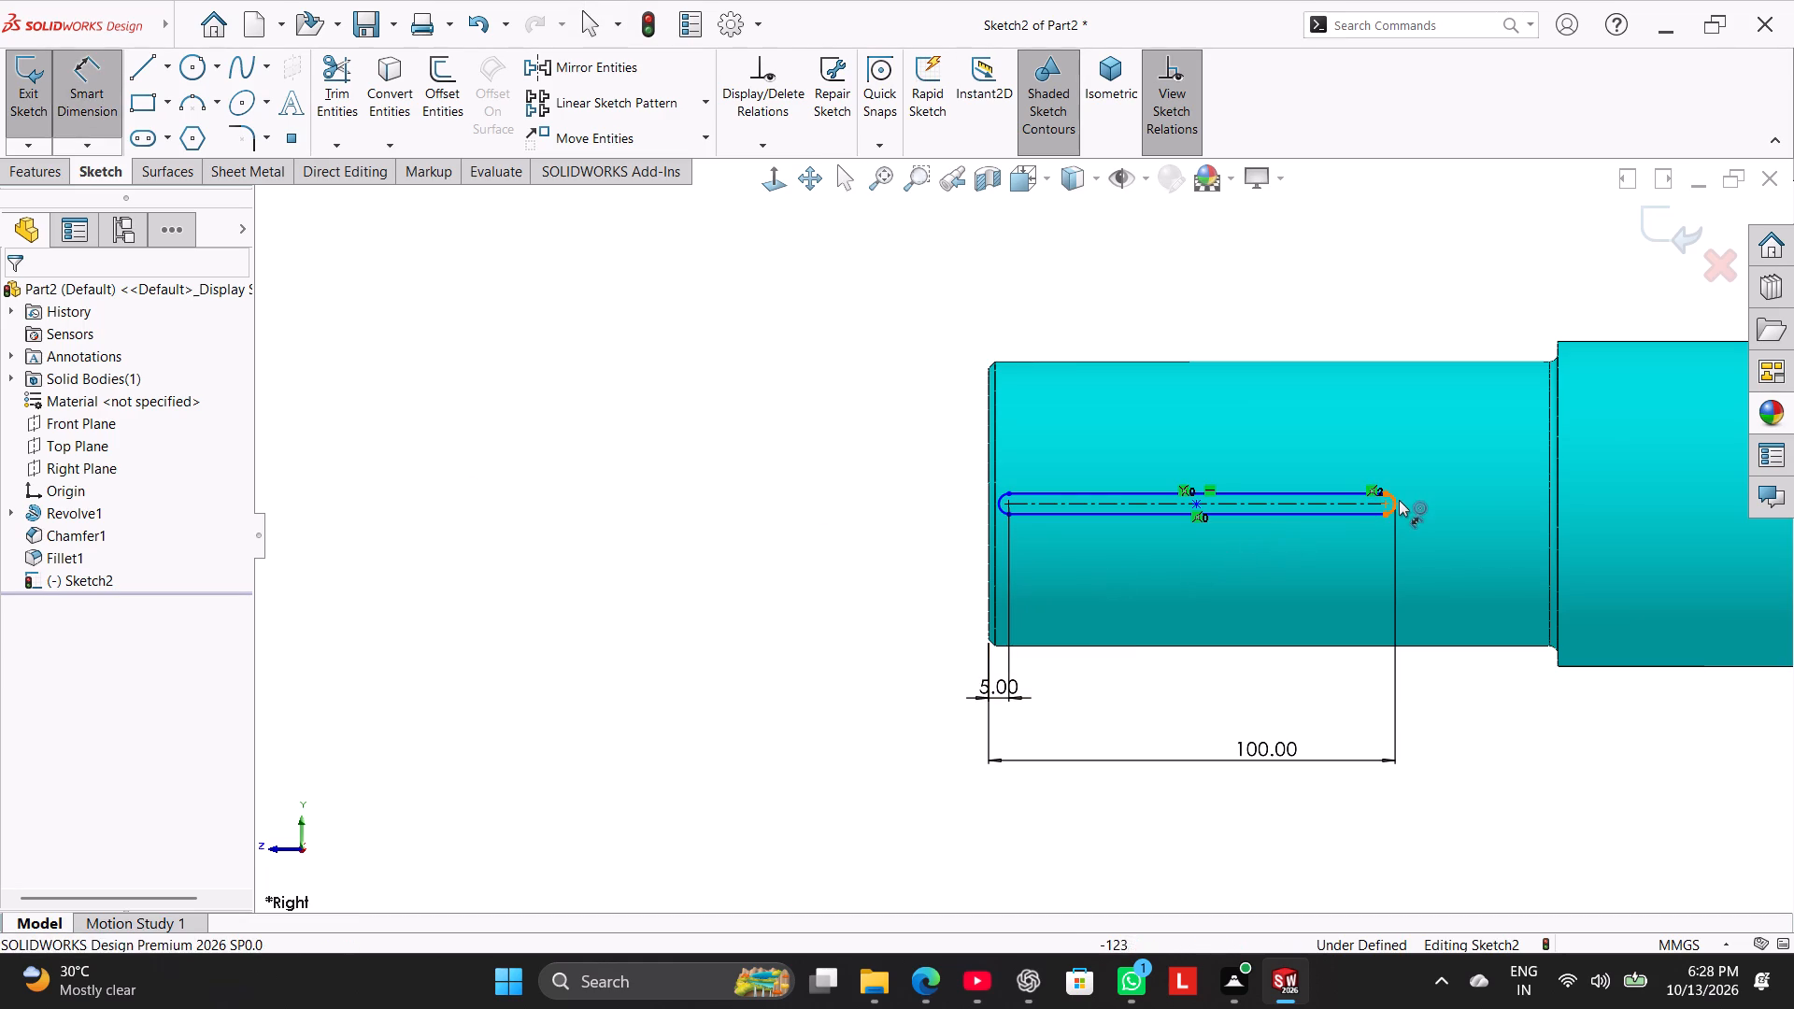
pyautogui.moveTo(1399, 500); pyautogui.dragTo(1420, 471)
pyautogui.click(1468, 411)
pyautogui.write('10')
pyautogui.press('Return')
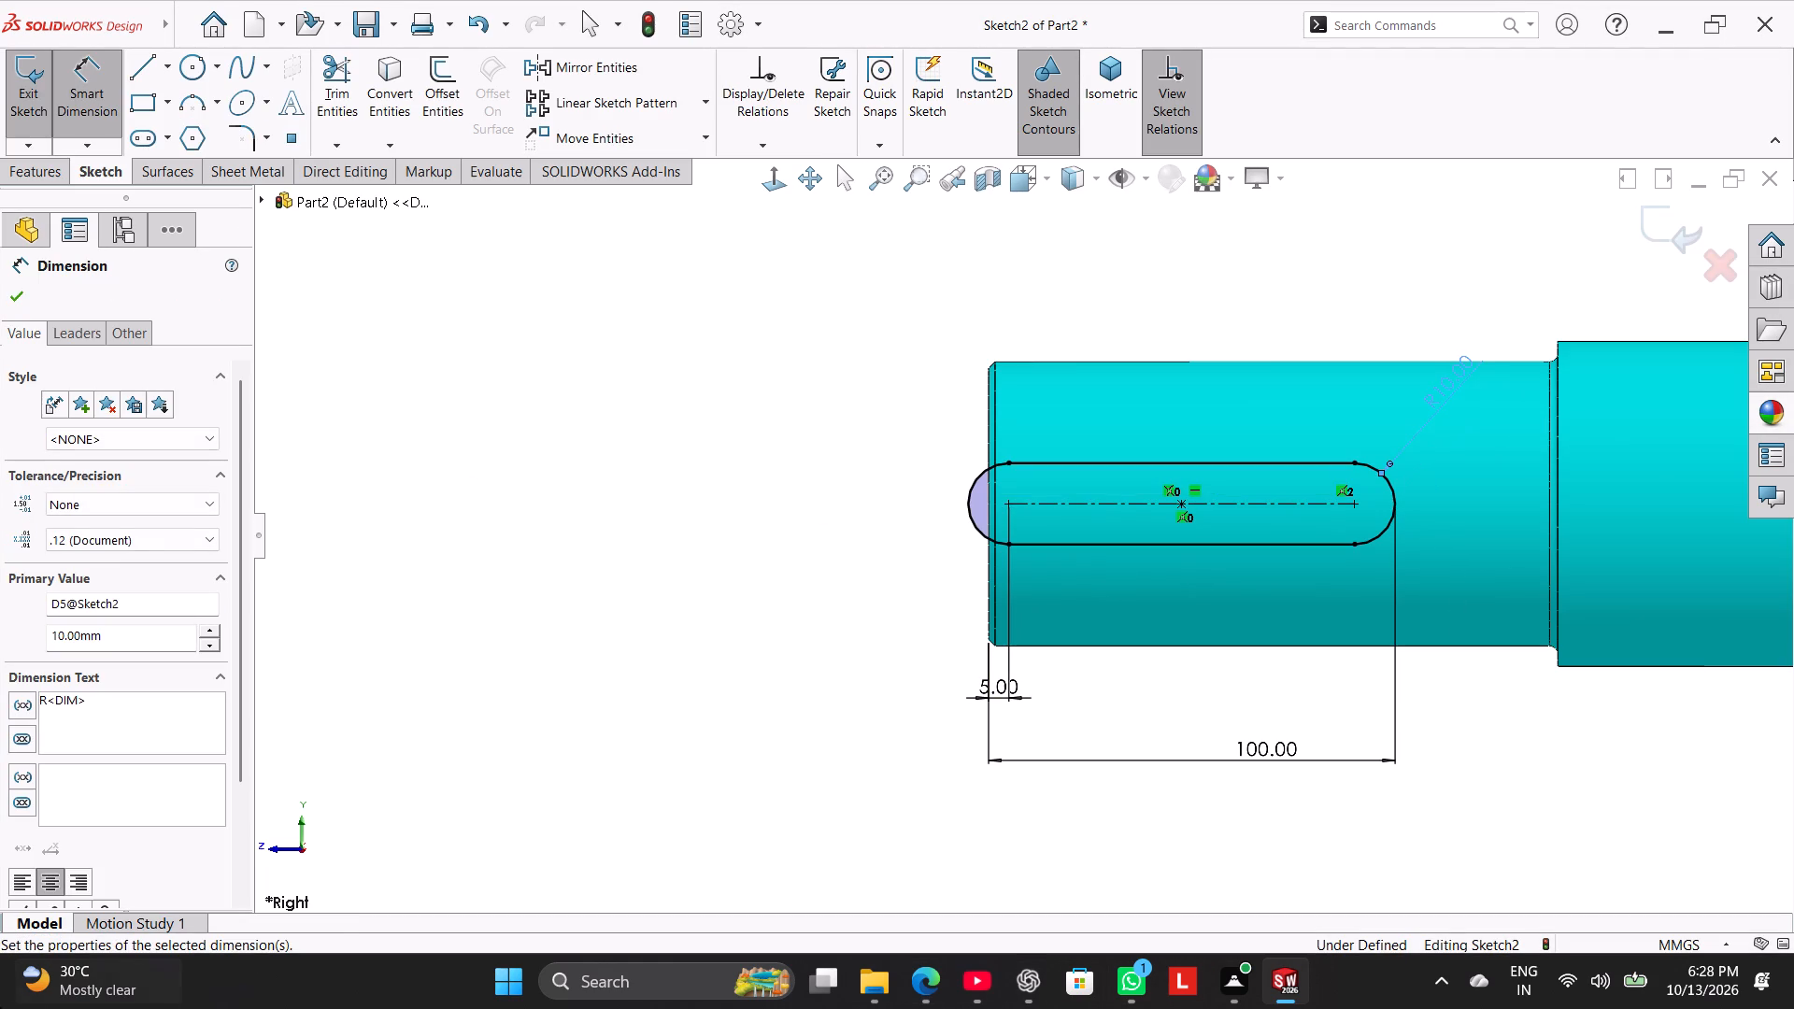
pyautogui.rightClick(730, 509)
pyautogui.click(797, 567)
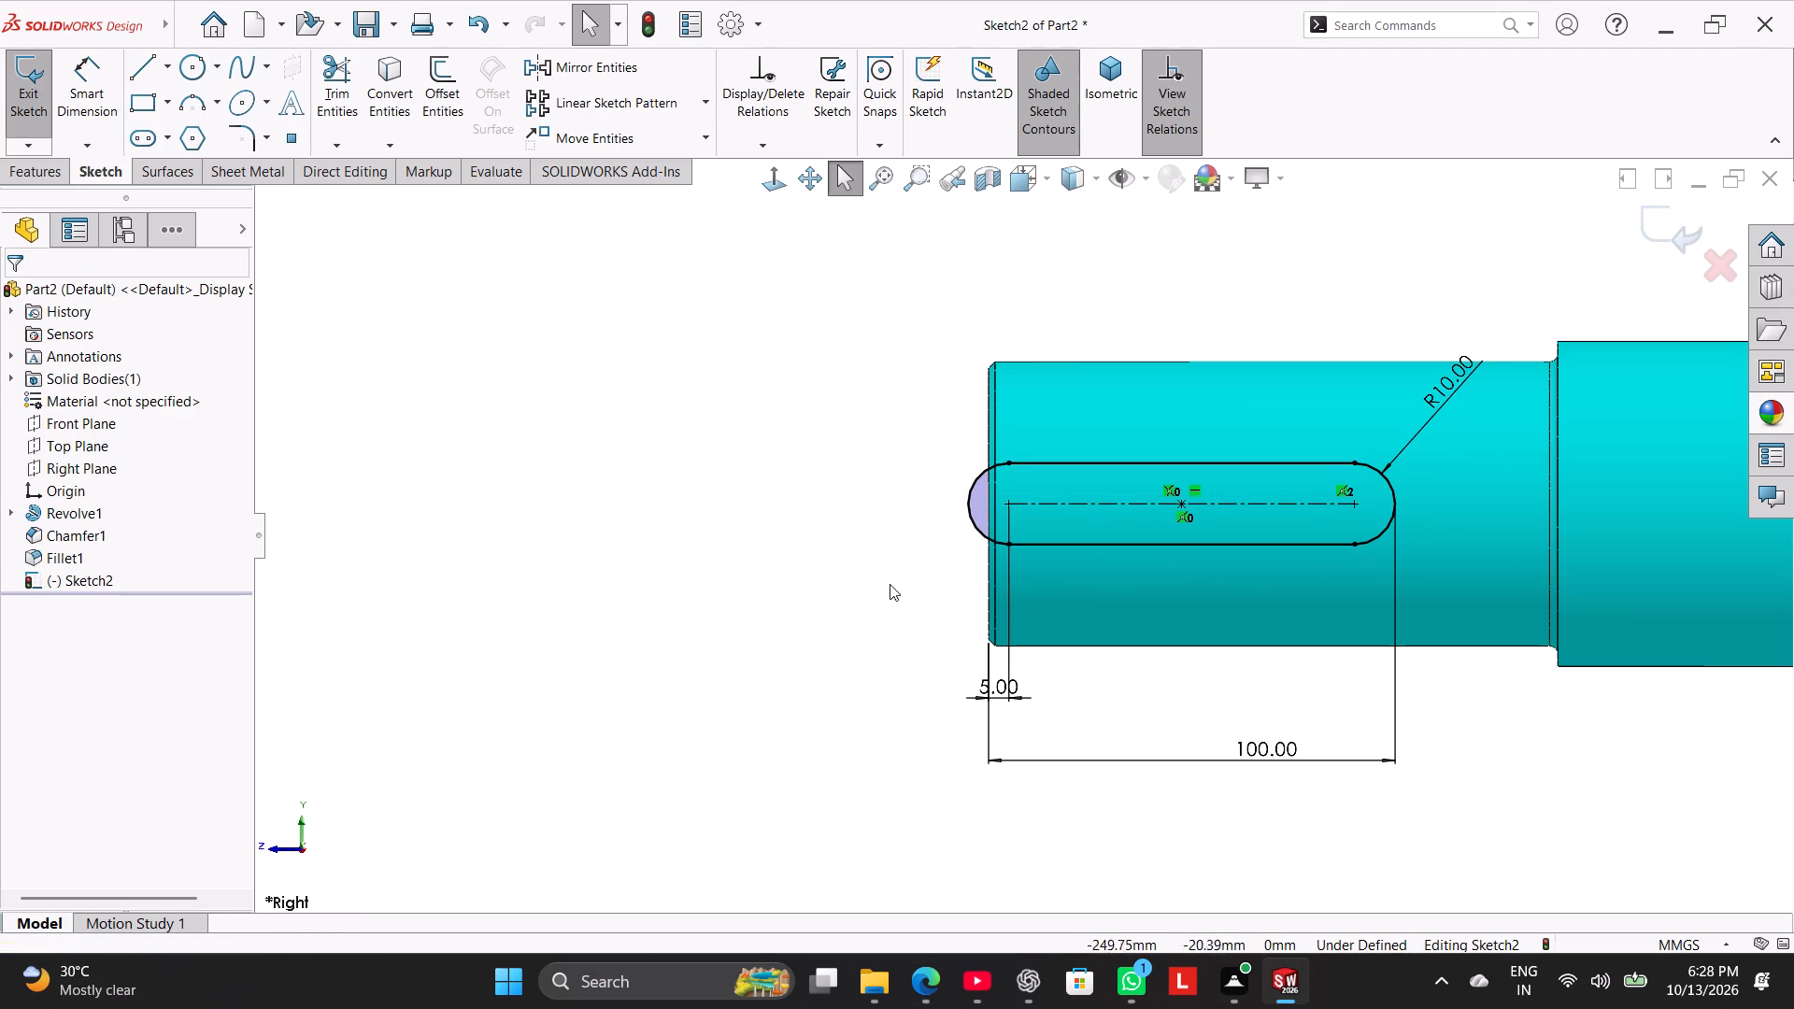
# Delete the 5 mm end-distance dimension and move the smaller slot's outer end fully inside the shaft's near end.
pyautogui.rightClick(1015, 682)
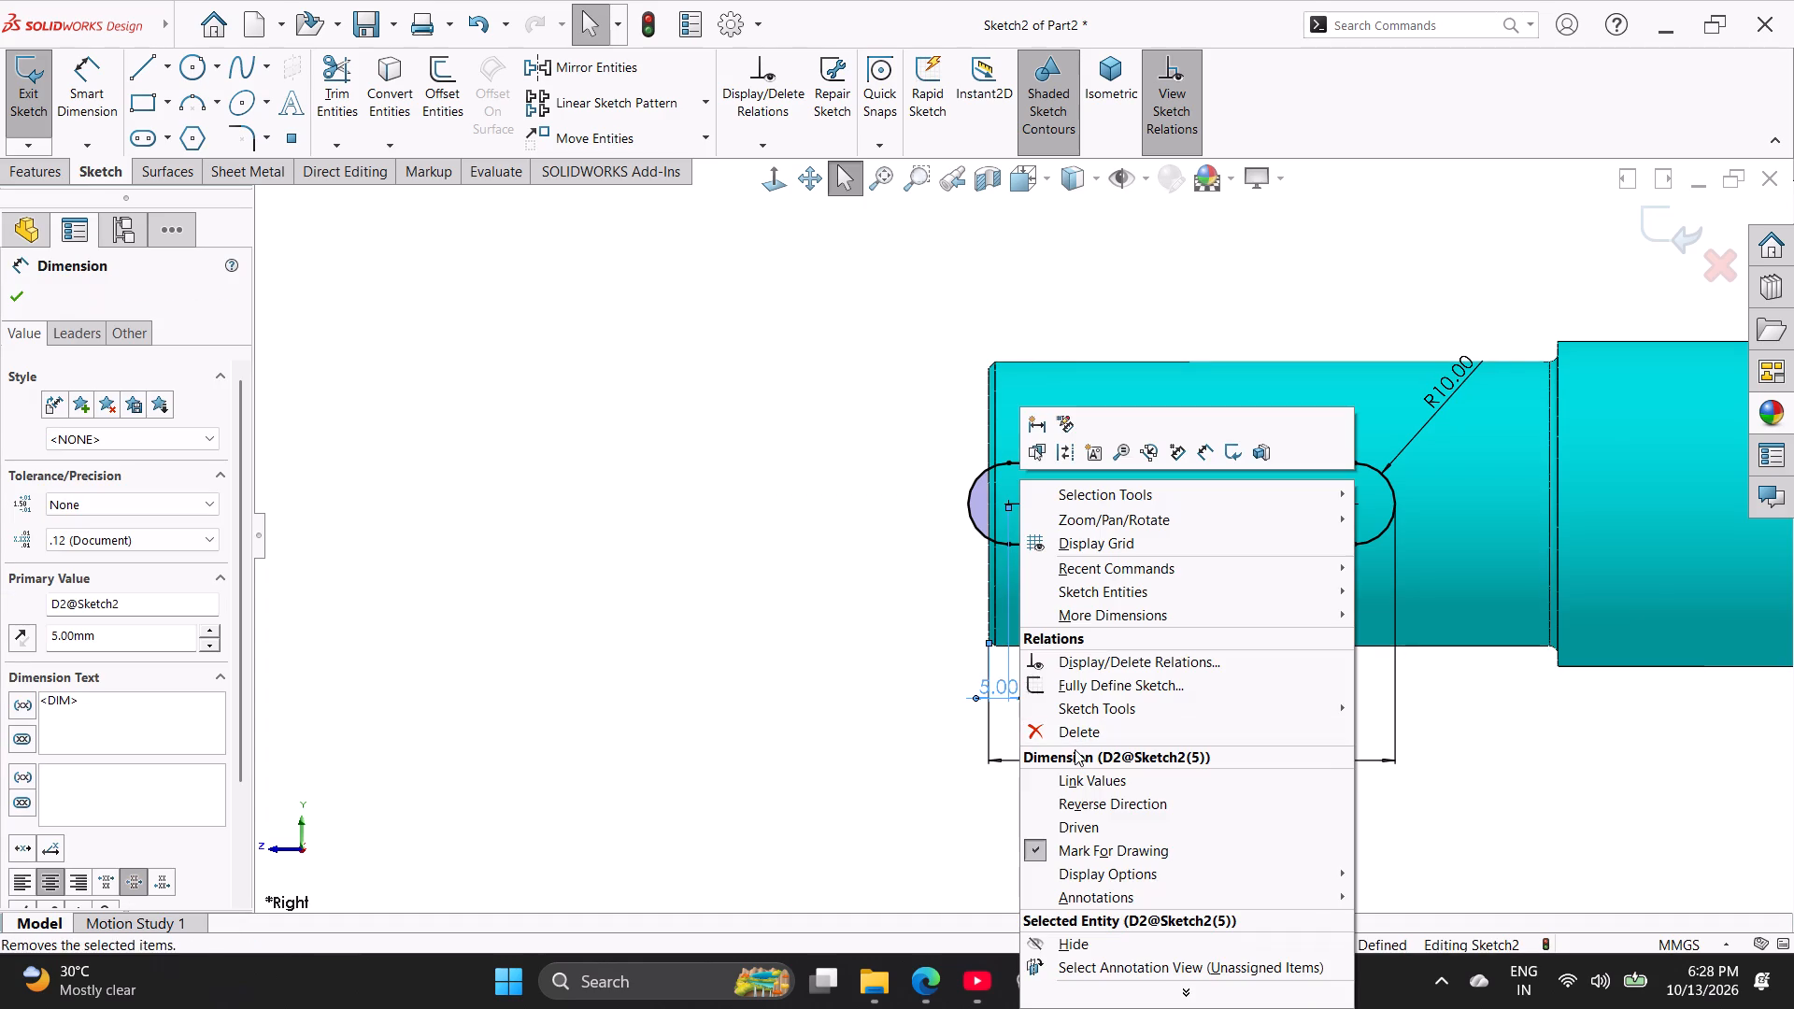
pyautogui.click(1079, 732)
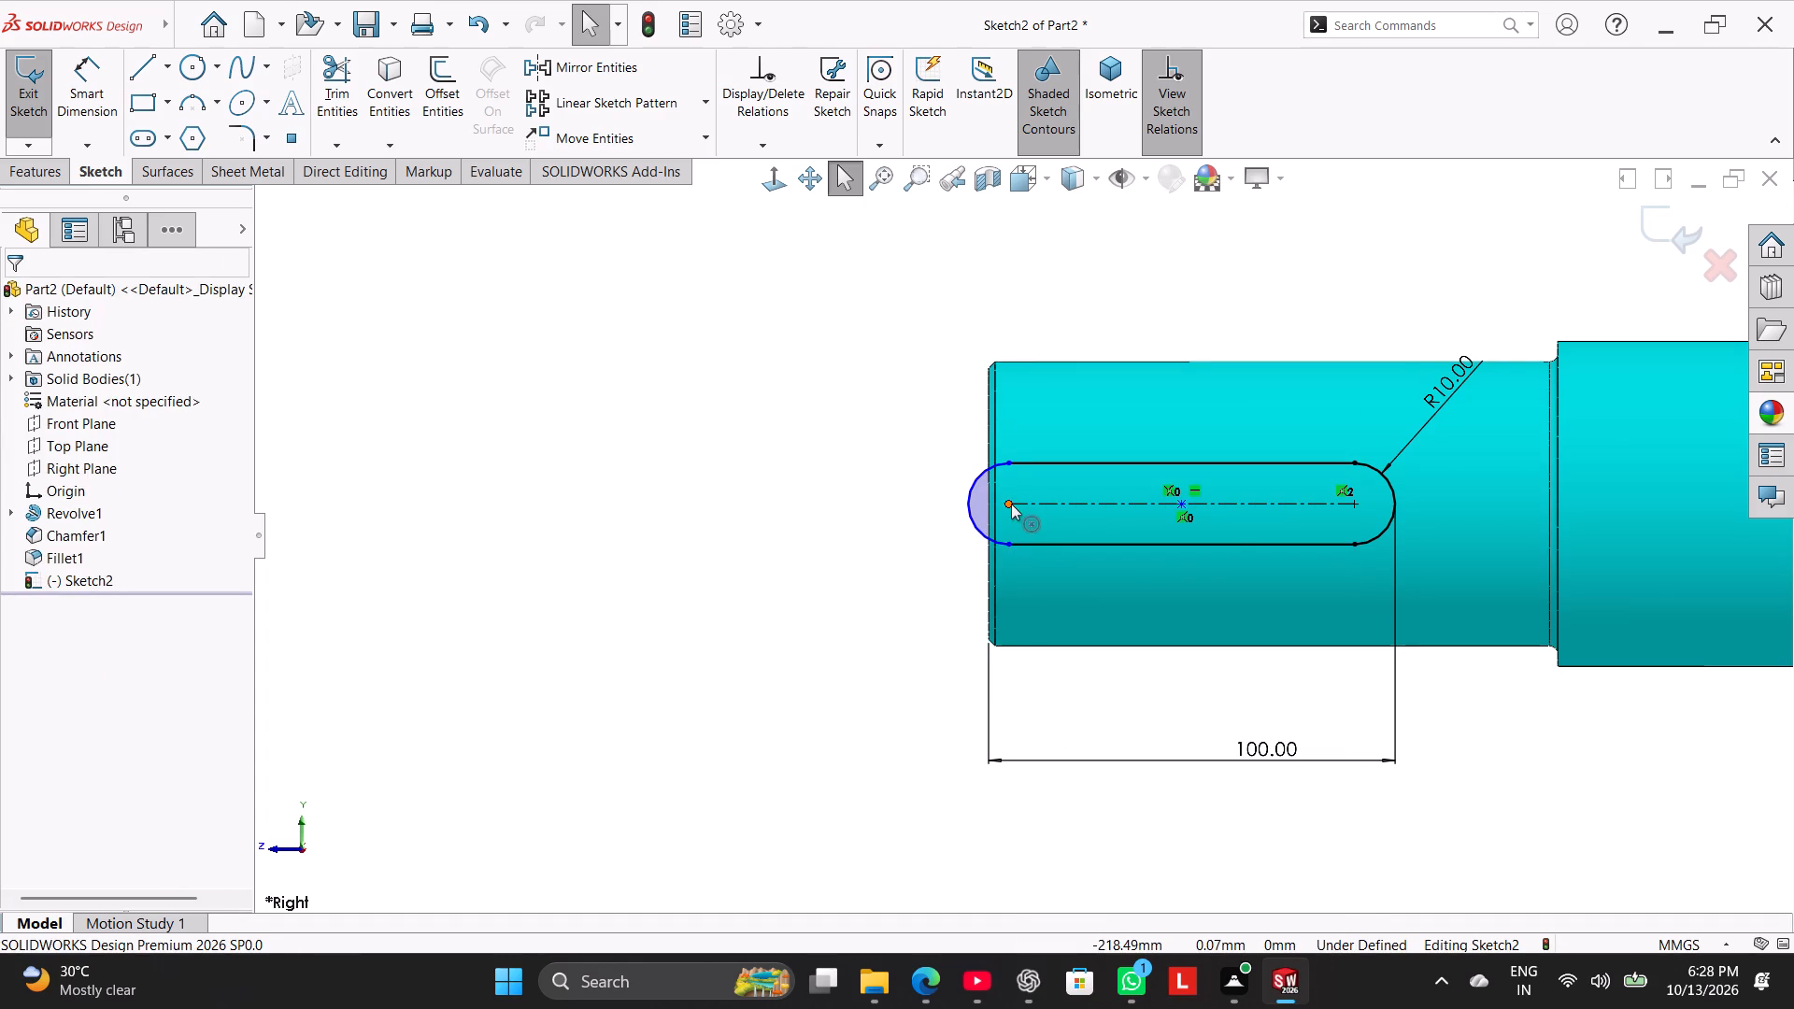
pyautogui.moveTo(1011, 504); pyautogui.dragTo(1075, 506)
# Dimension the smaller slot's outer end arc at 5 mm from the shaft's near end edge.
pyautogui.click(72, 61)
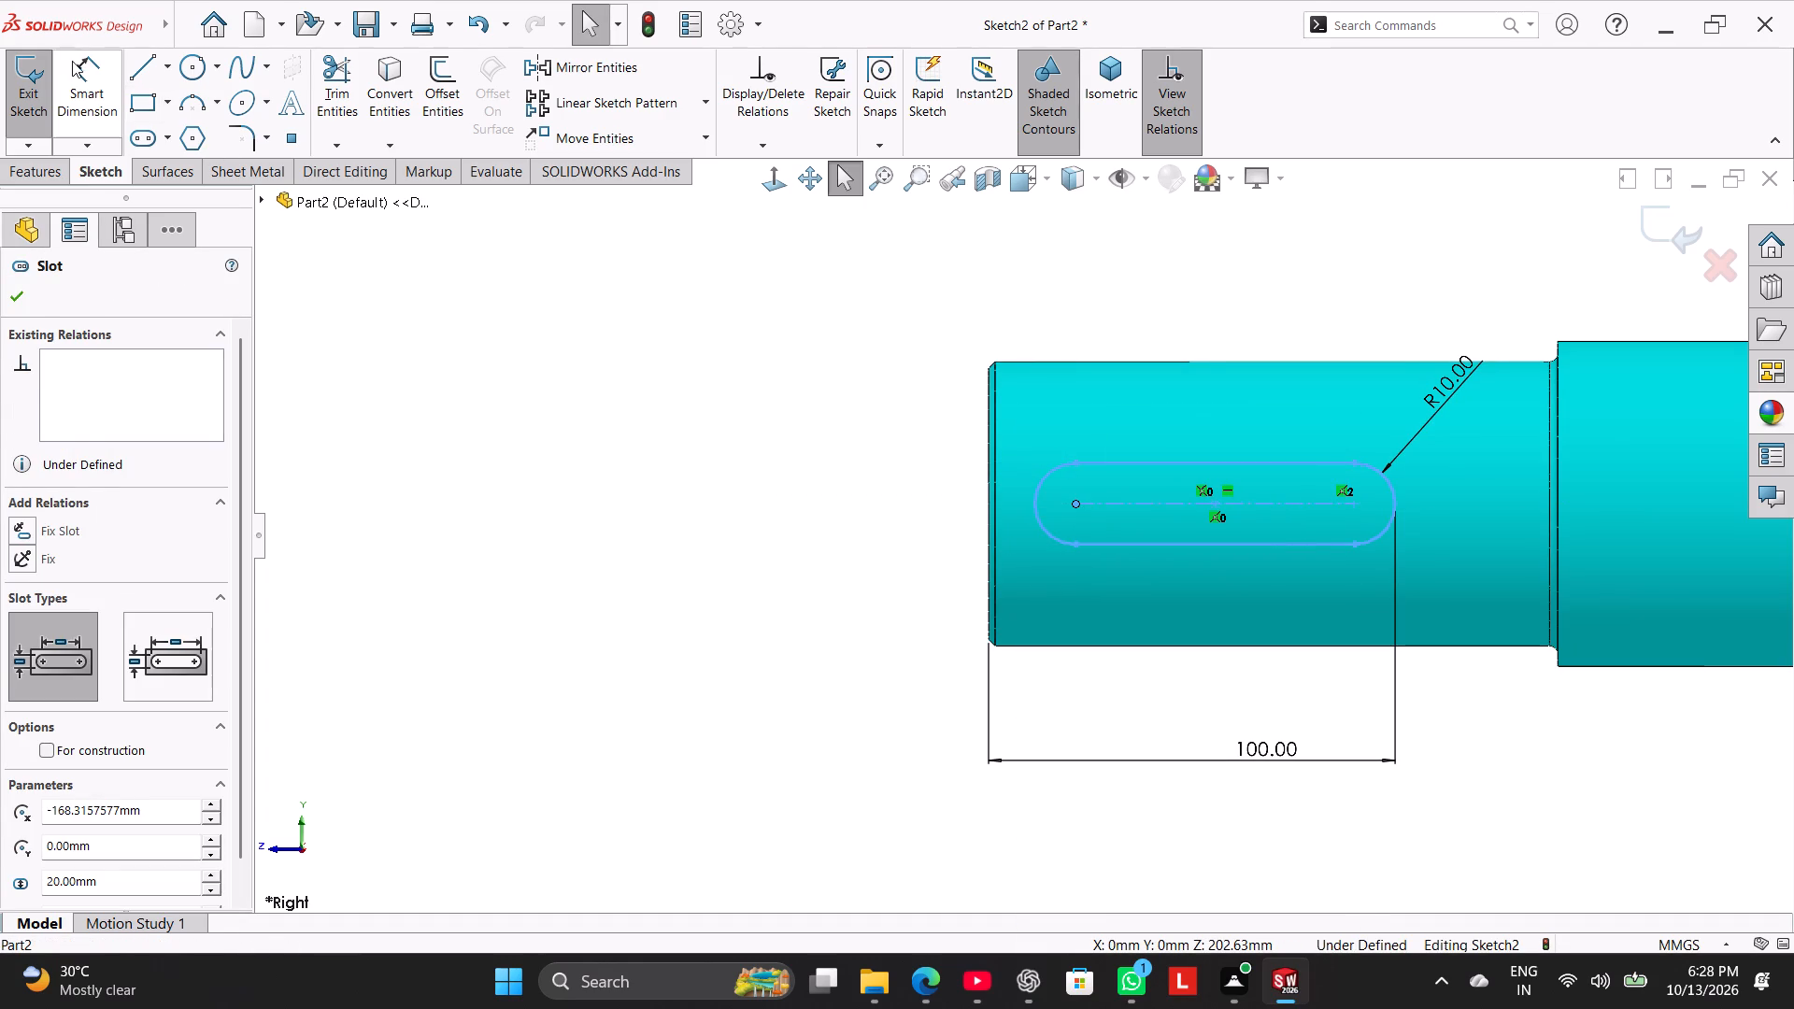
pyautogui.keyDown('ctrl'); pyautogui.click(988, 587); pyautogui.keyUp('ctrl')
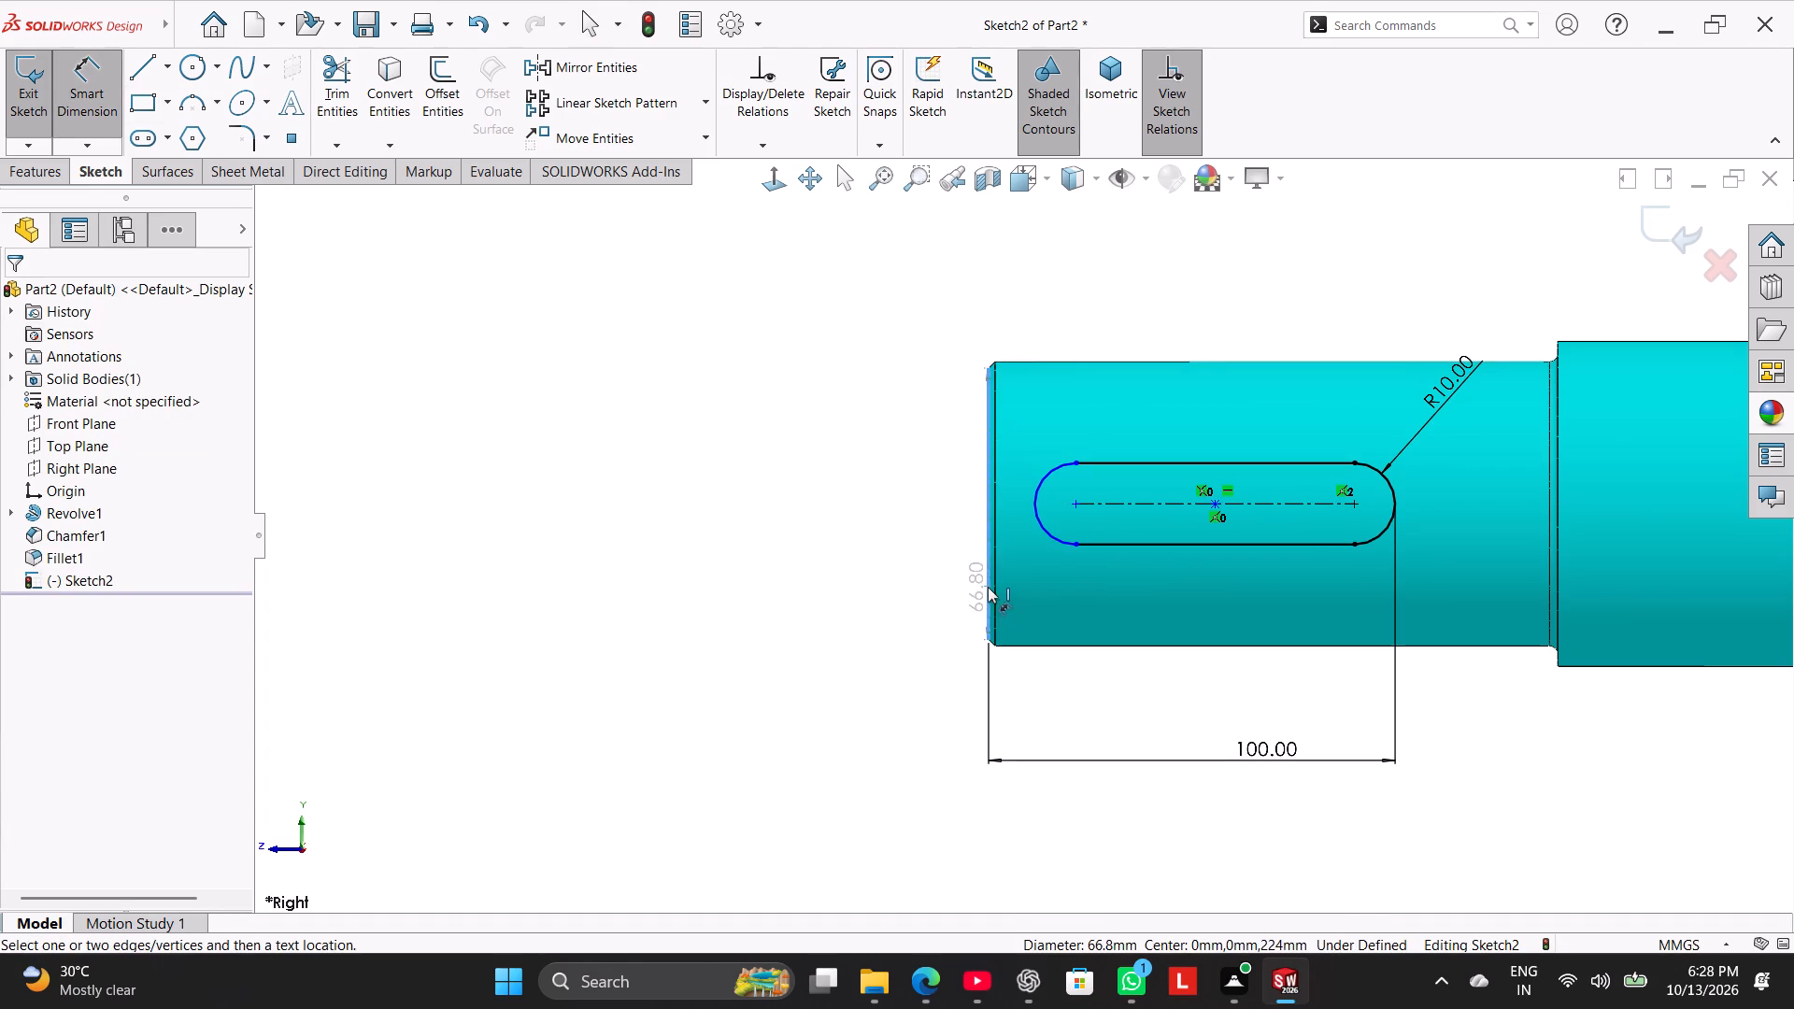
pyautogui.keyDown('shift'); pyautogui.click(1035, 518); pyautogui.keyUp('shift')
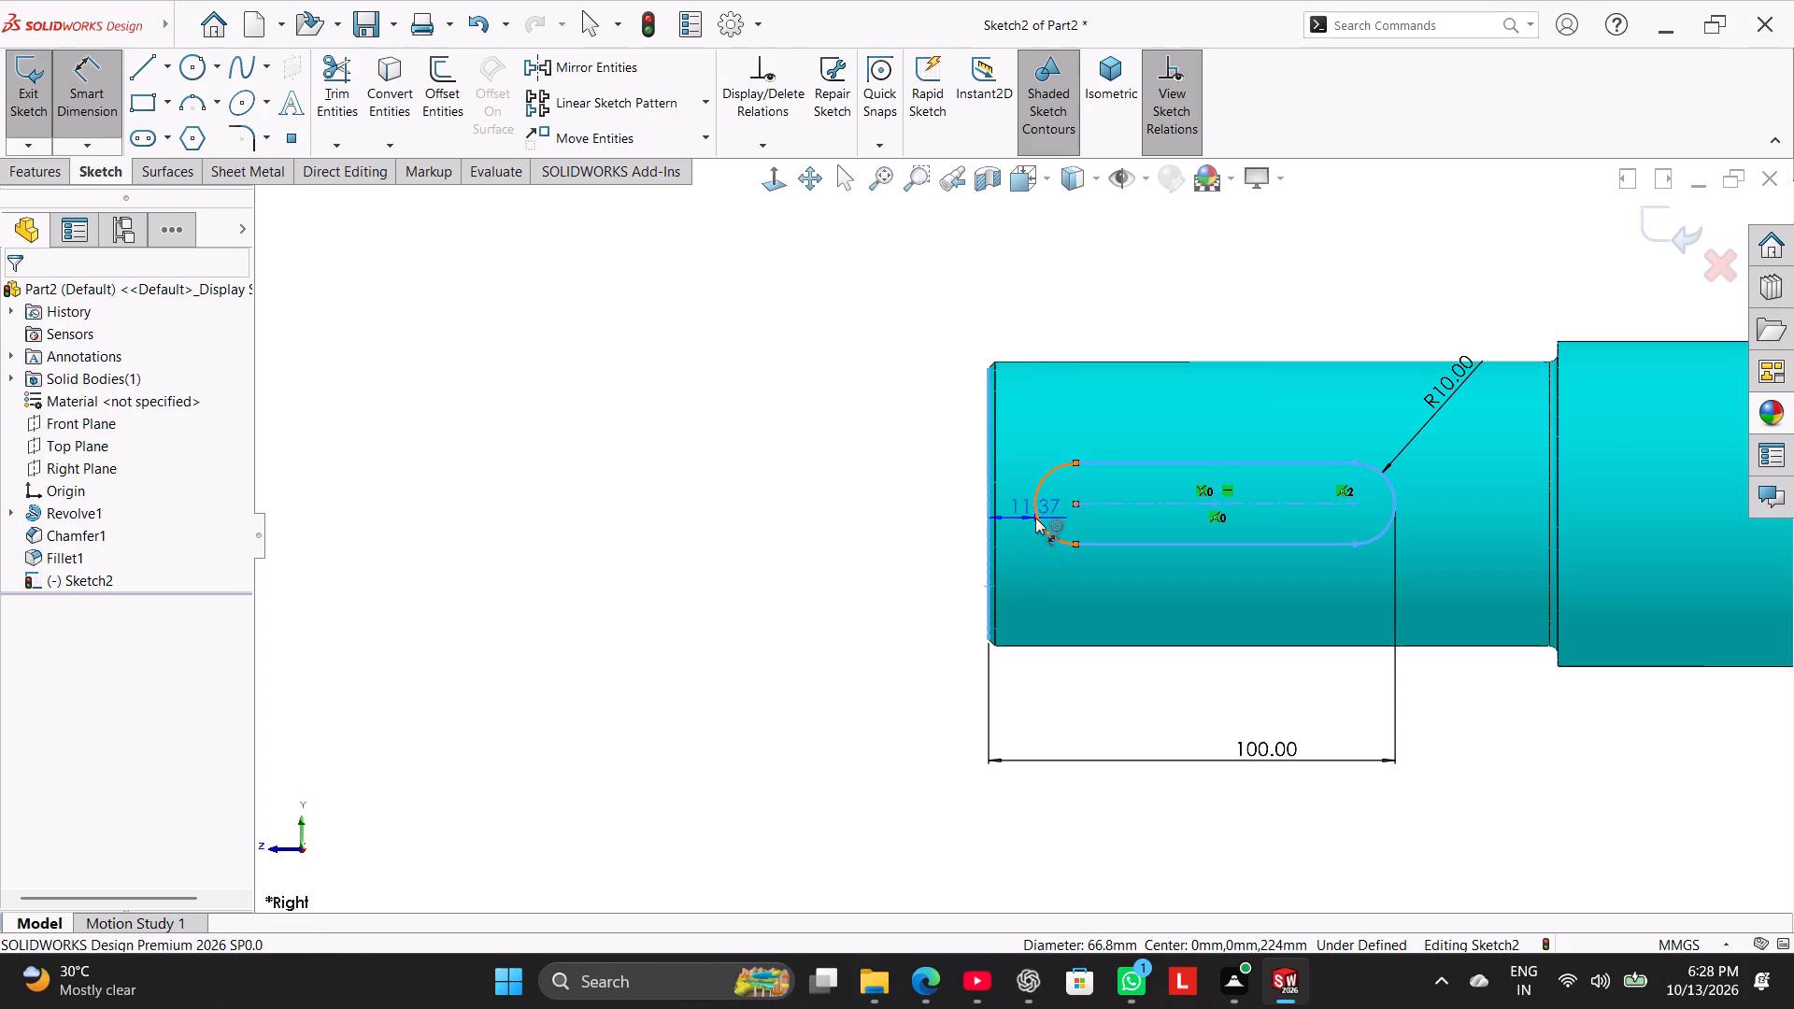
pyautogui.keyDown('shift'); pyautogui.click(1030, 711); pyautogui.keyUp('shift')
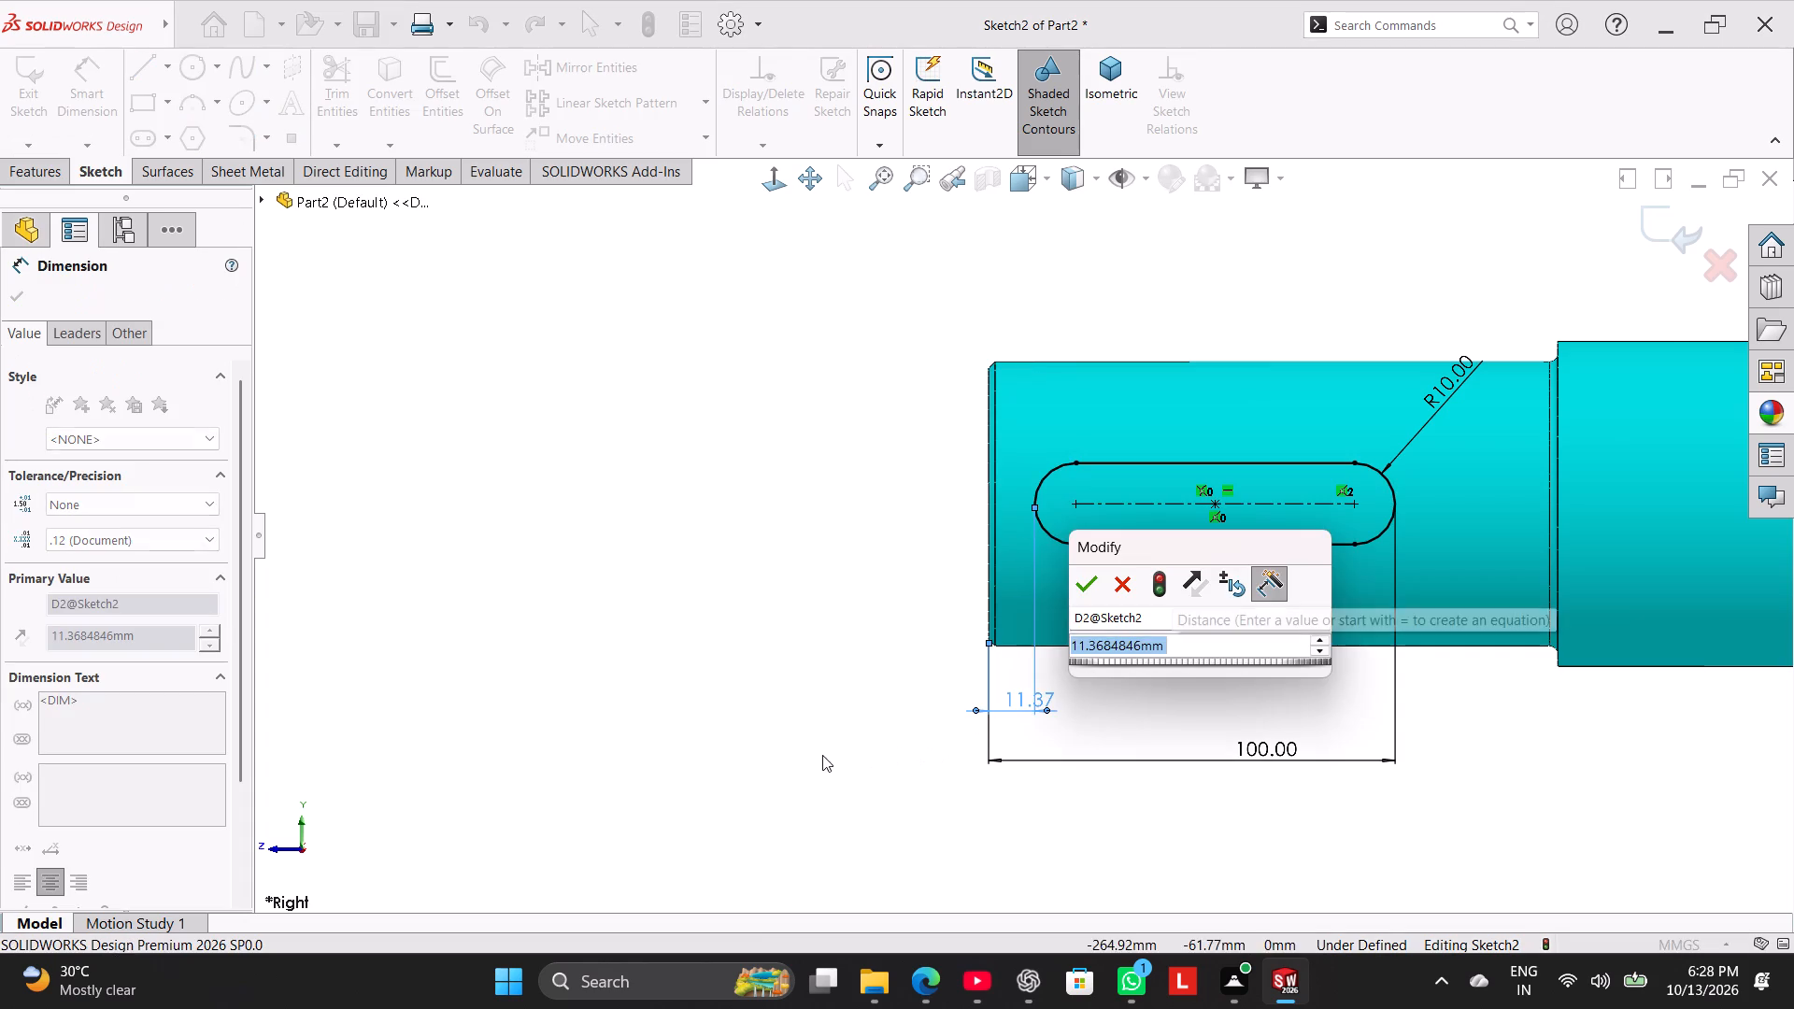
pyautogui.press('5')
pyautogui.press('Return')
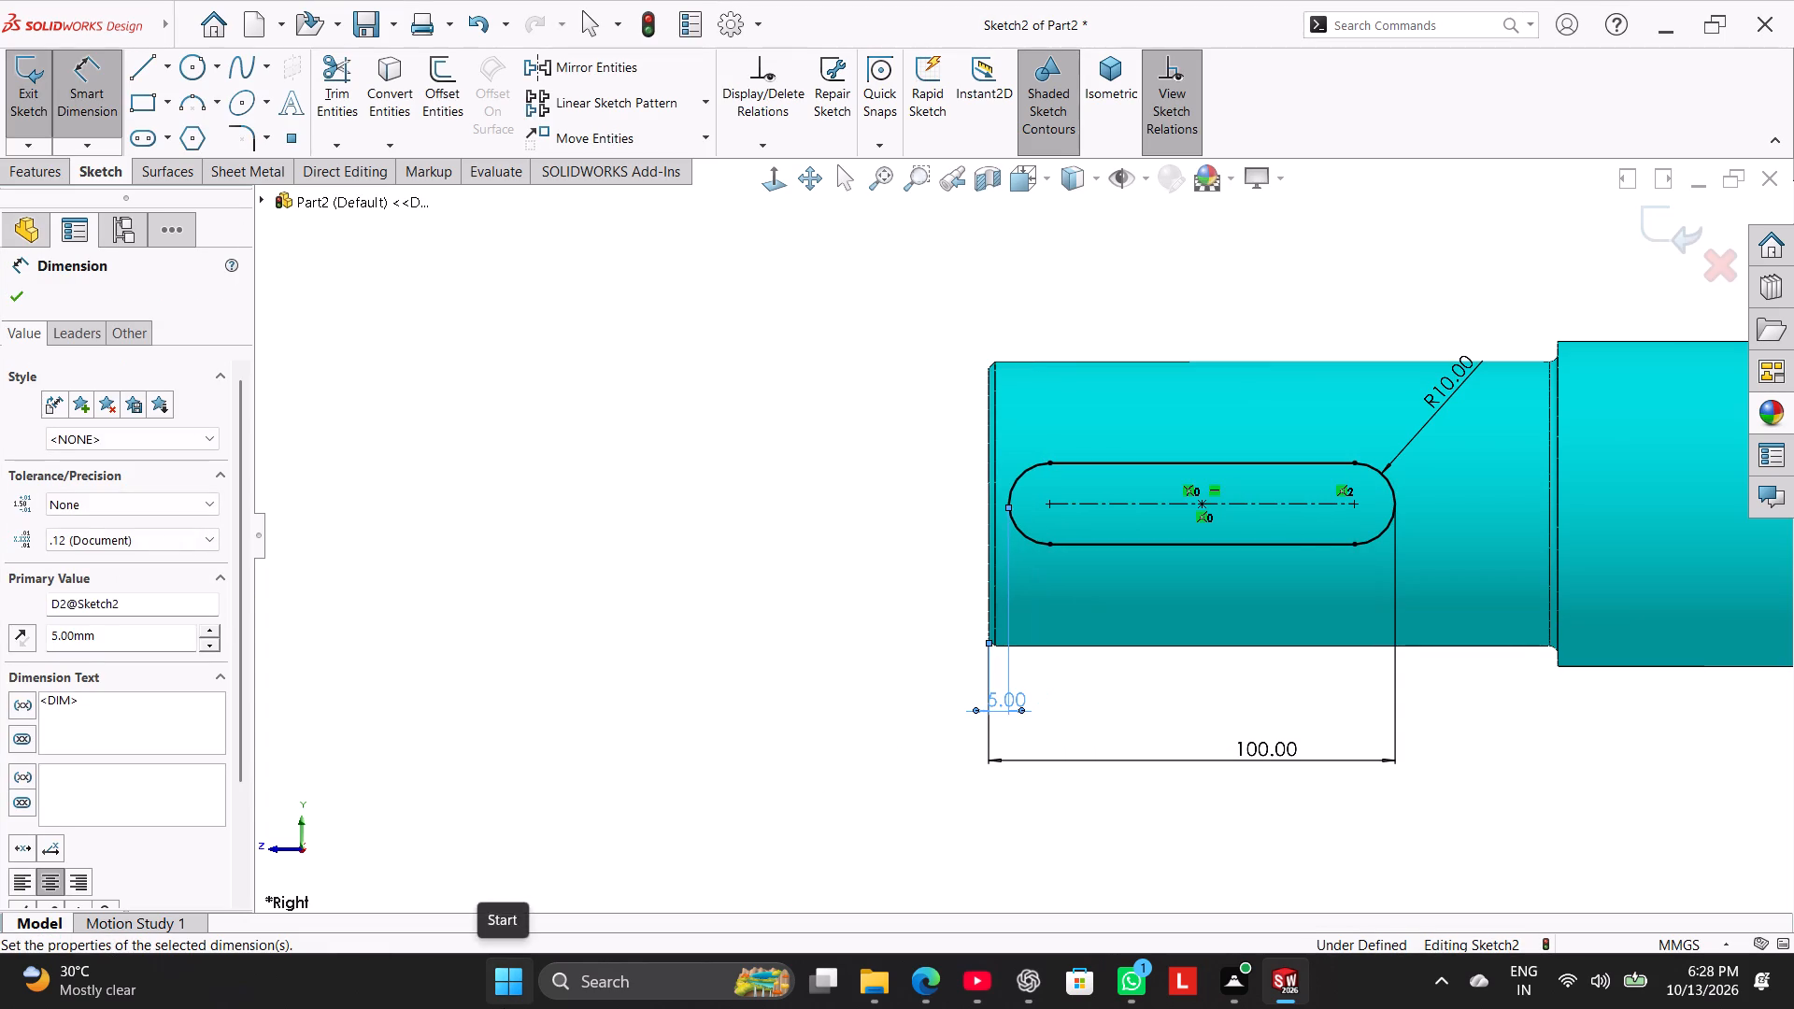
pyautogui.click(772, 553)
# Delete the larger slot's center-to-center length dimension and its width dimension.
pyautogui.scroll(5, 1374, 485)
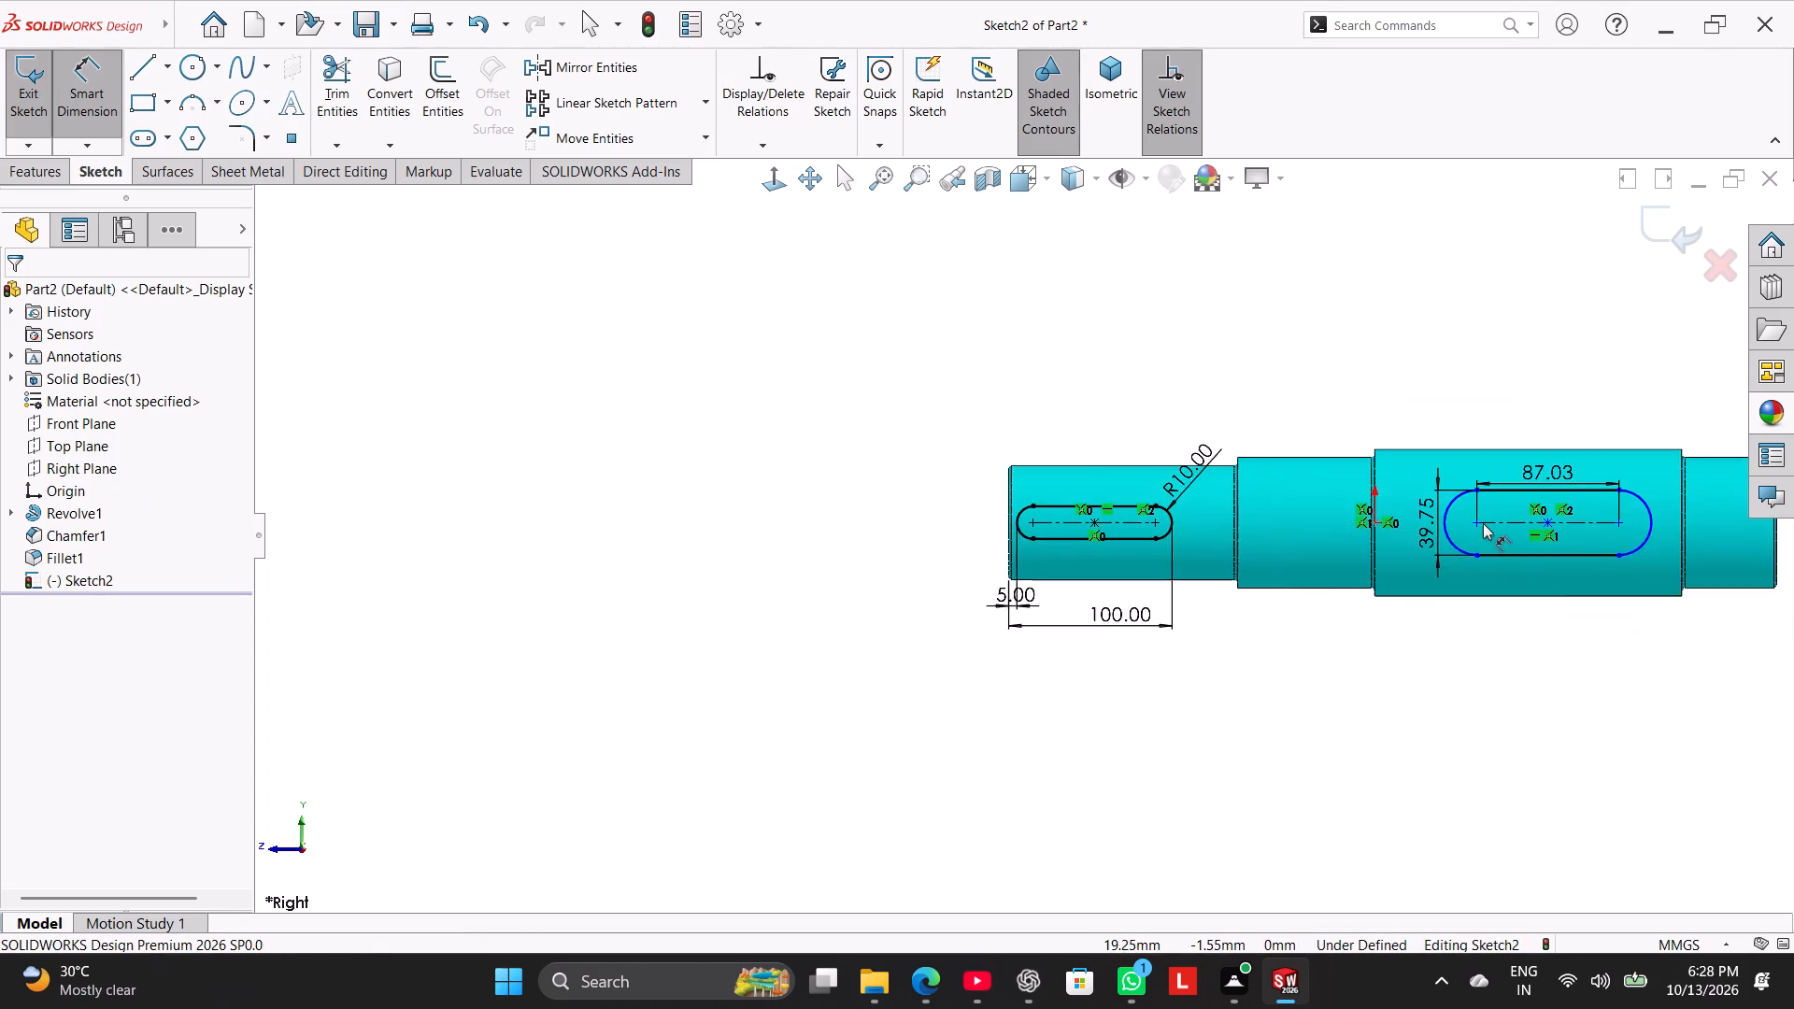
pyautogui.scroll(-3, 1478, 519)
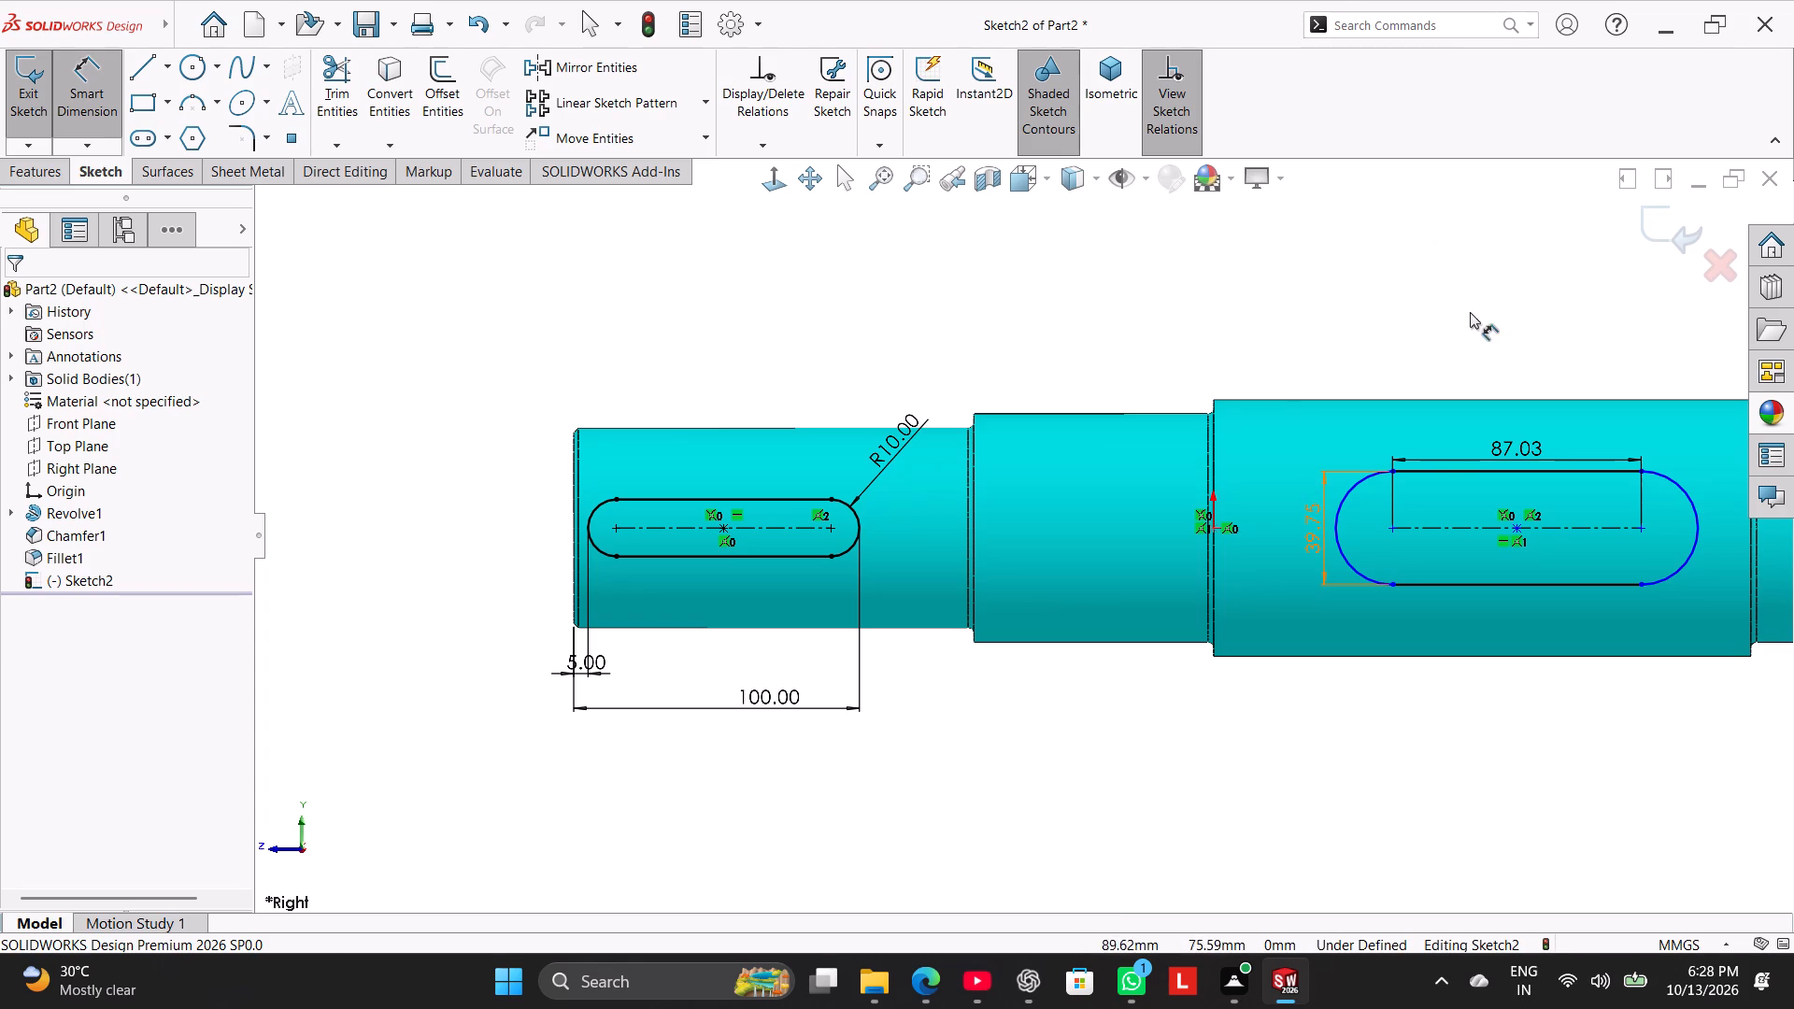
pyautogui.rightClick(1262, 333)
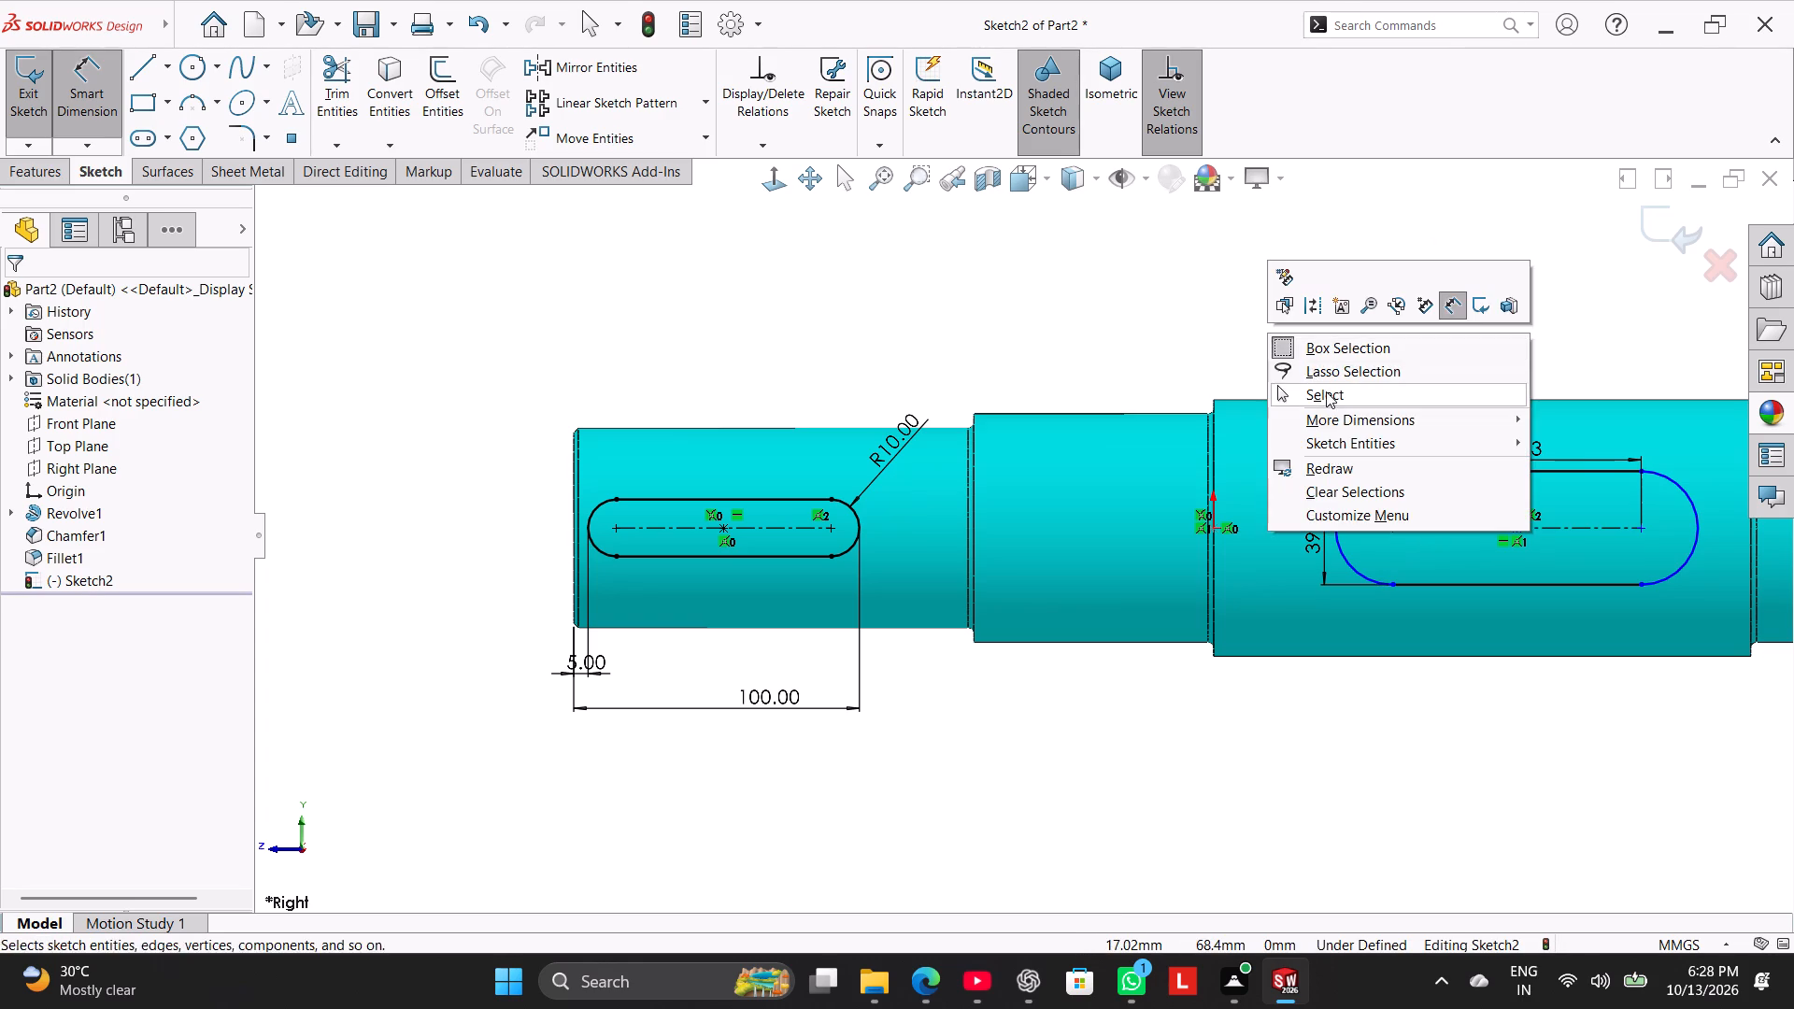
pyautogui.click(1326, 391)
pyautogui.rightClick(1493, 453)
pyautogui.click(1552, 704)
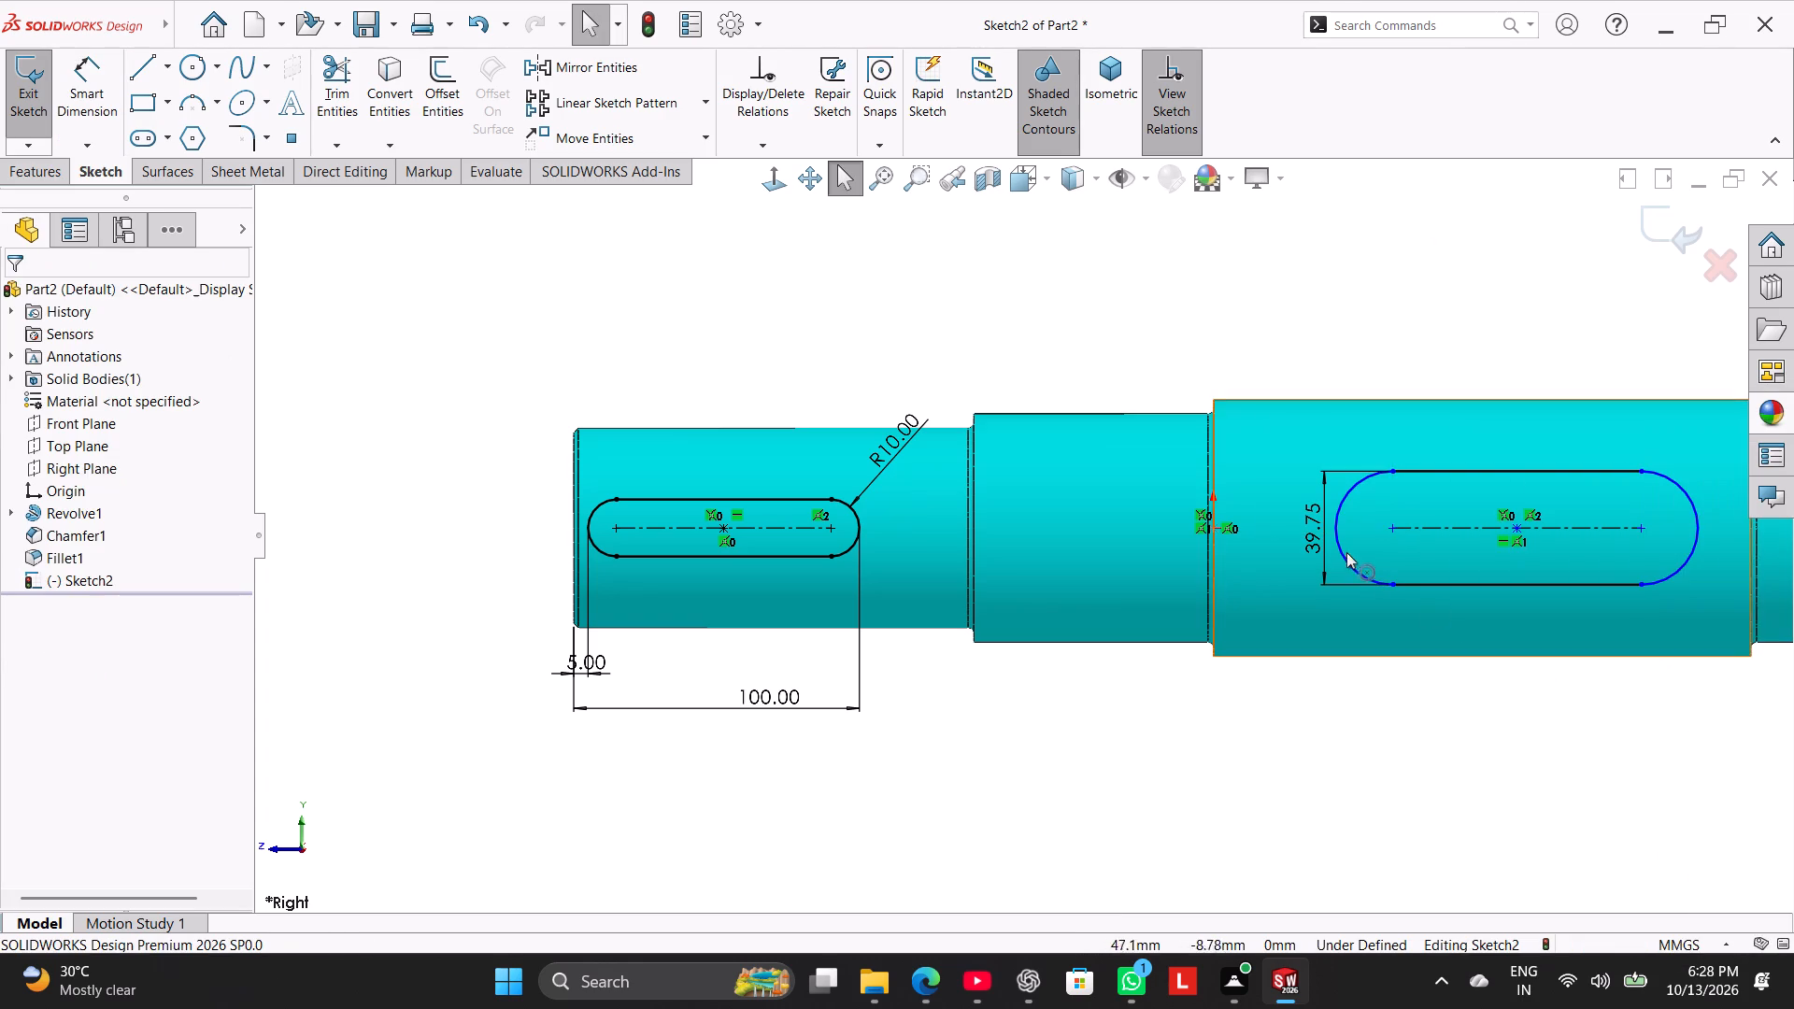
pyautogui.rightClick(1316, 530)
pyautogui.click(1423, 752)
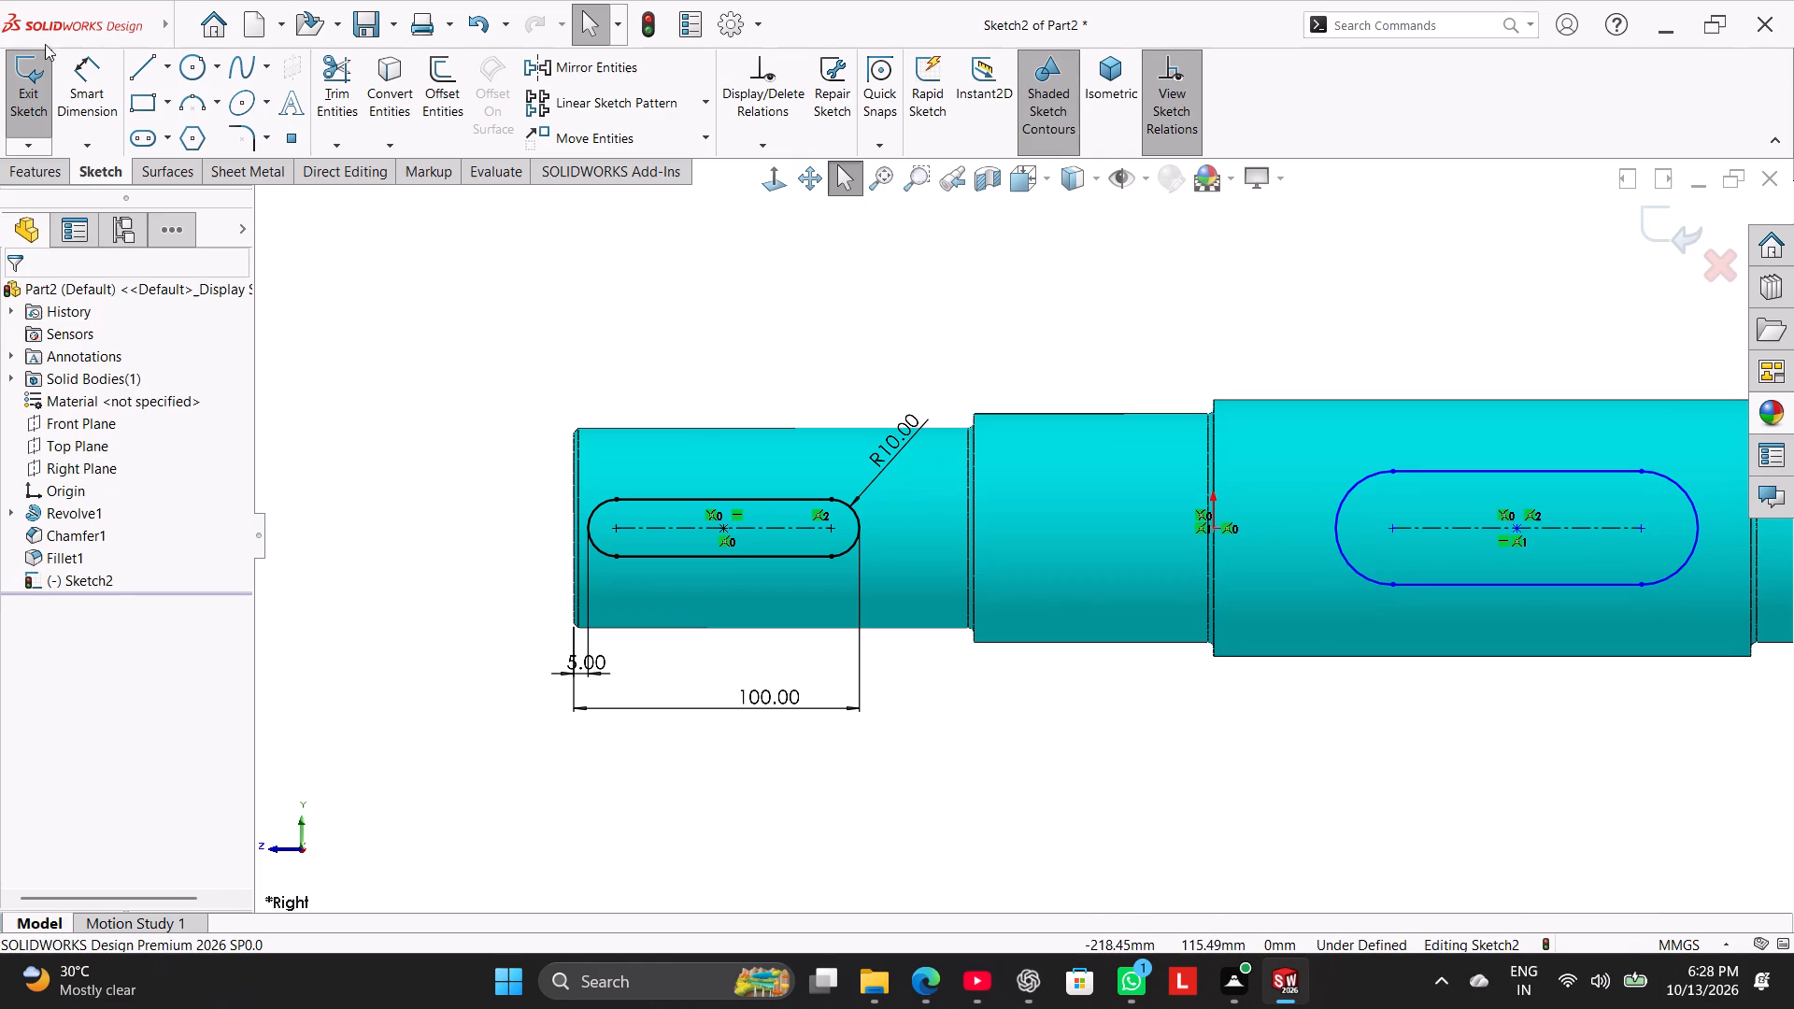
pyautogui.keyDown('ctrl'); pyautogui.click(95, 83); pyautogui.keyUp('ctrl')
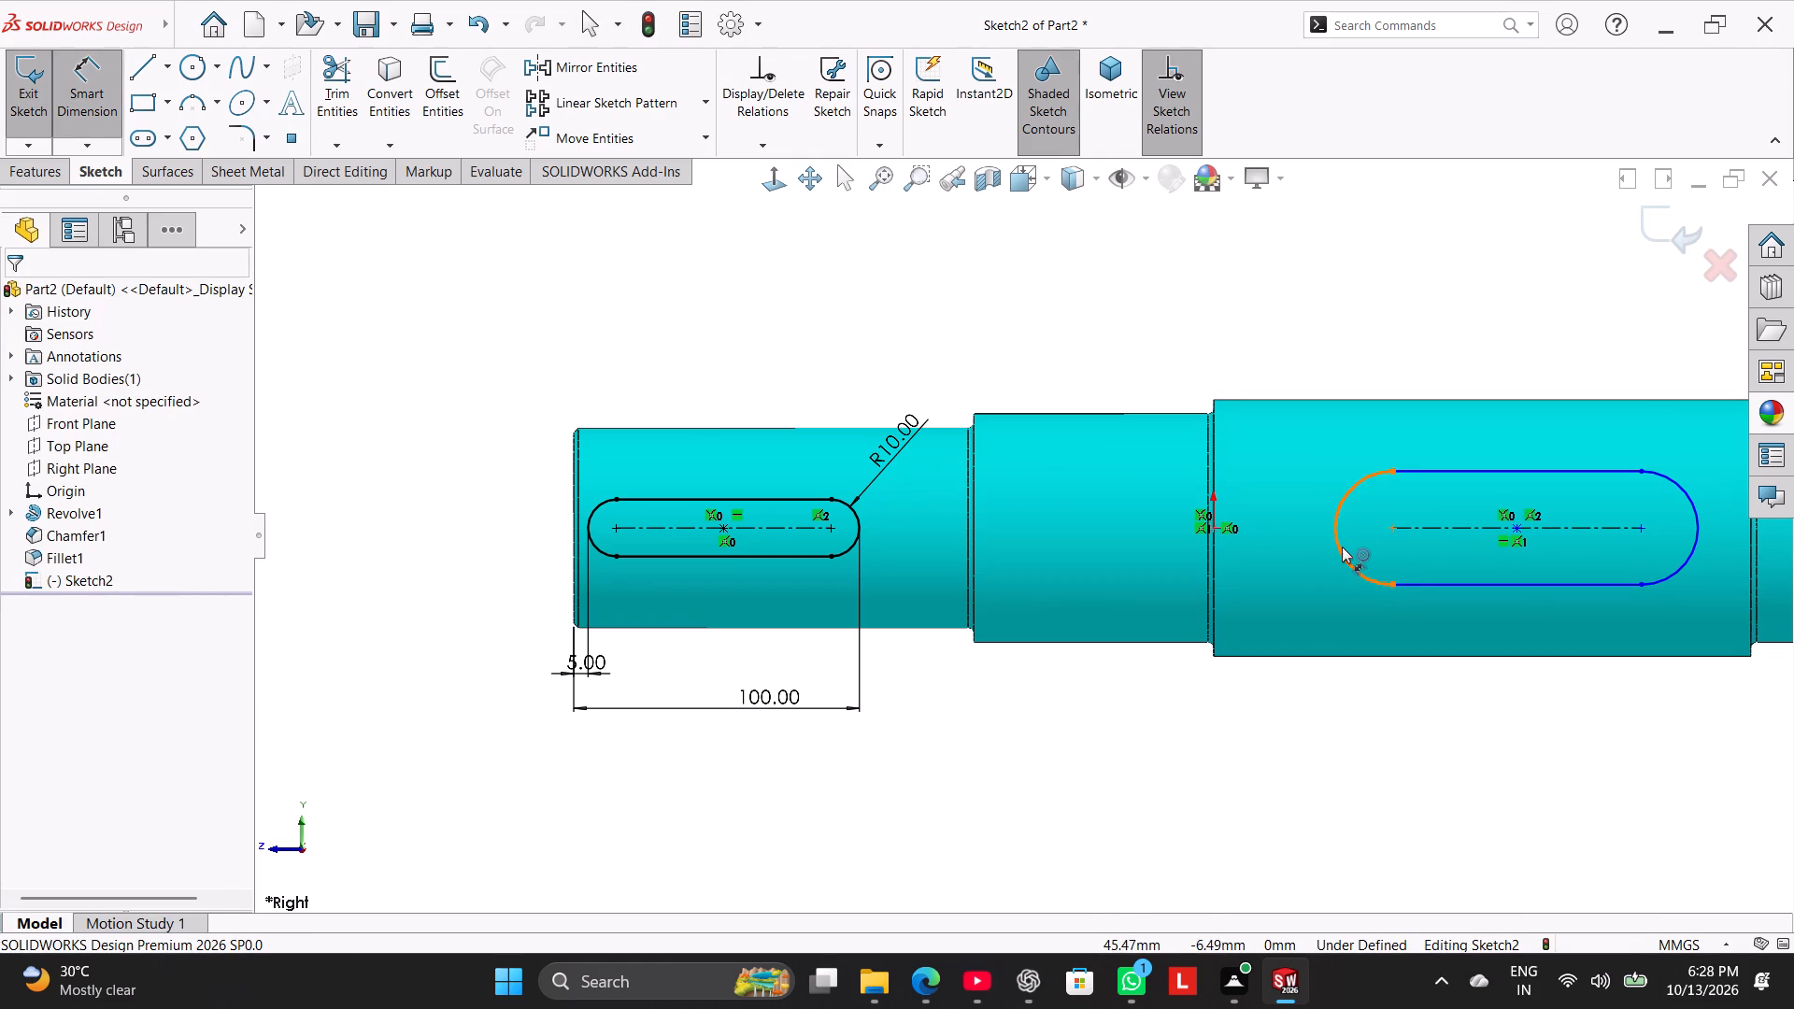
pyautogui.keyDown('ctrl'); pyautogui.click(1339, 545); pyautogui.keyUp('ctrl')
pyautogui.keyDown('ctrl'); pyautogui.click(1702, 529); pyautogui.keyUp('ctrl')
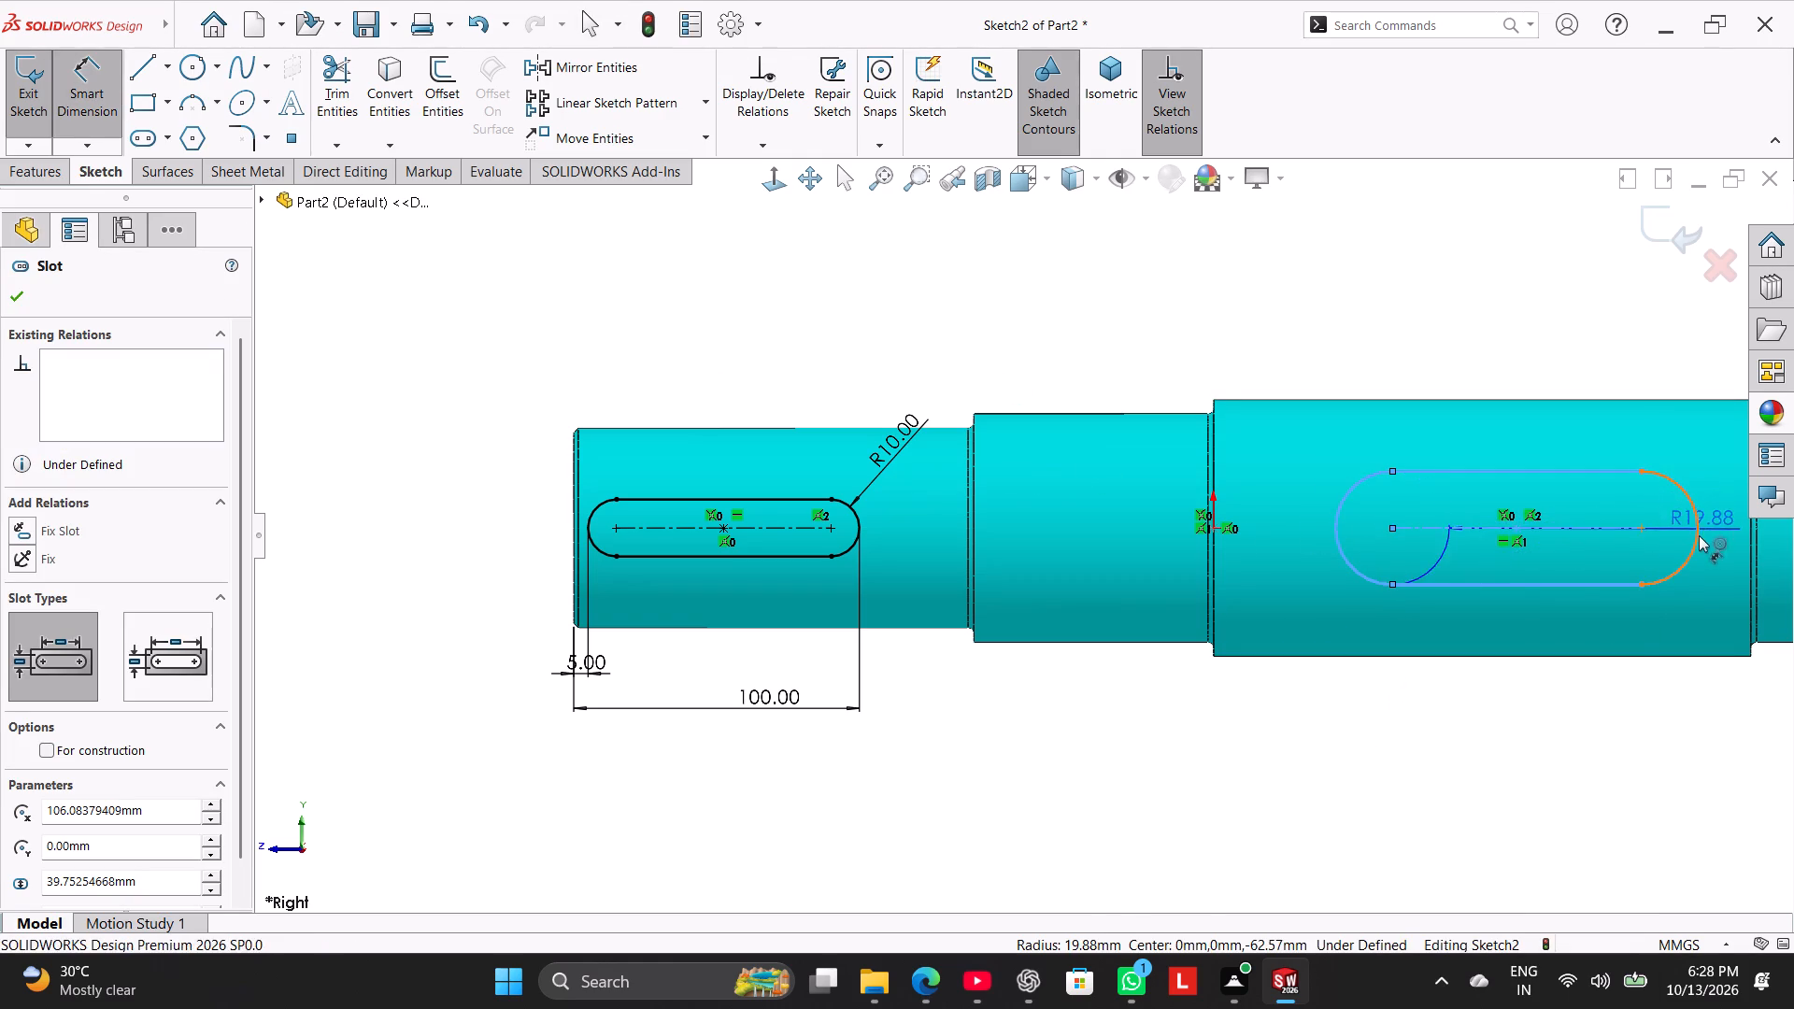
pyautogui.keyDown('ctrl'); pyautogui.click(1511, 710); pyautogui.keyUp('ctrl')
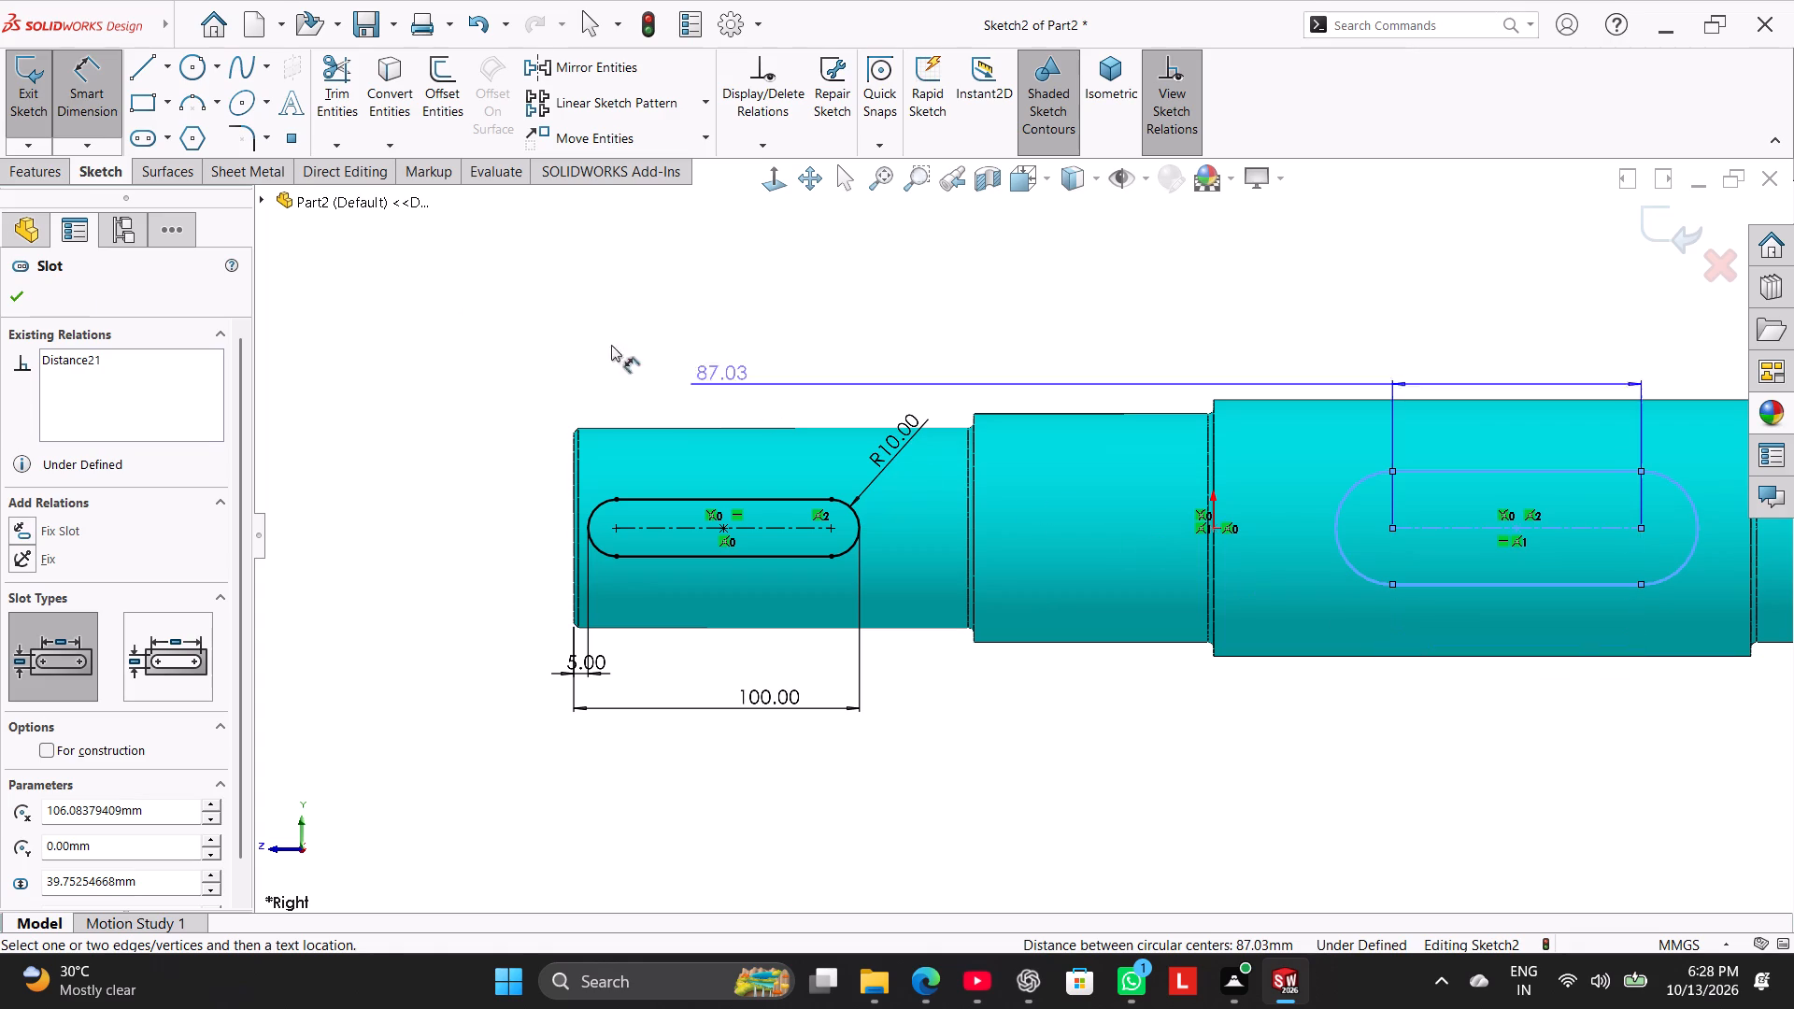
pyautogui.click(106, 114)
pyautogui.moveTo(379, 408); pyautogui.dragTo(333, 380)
# Dimension the larger slot's overall length between its two end arcs as 100 mm.
pyautogui.click(64, 92)
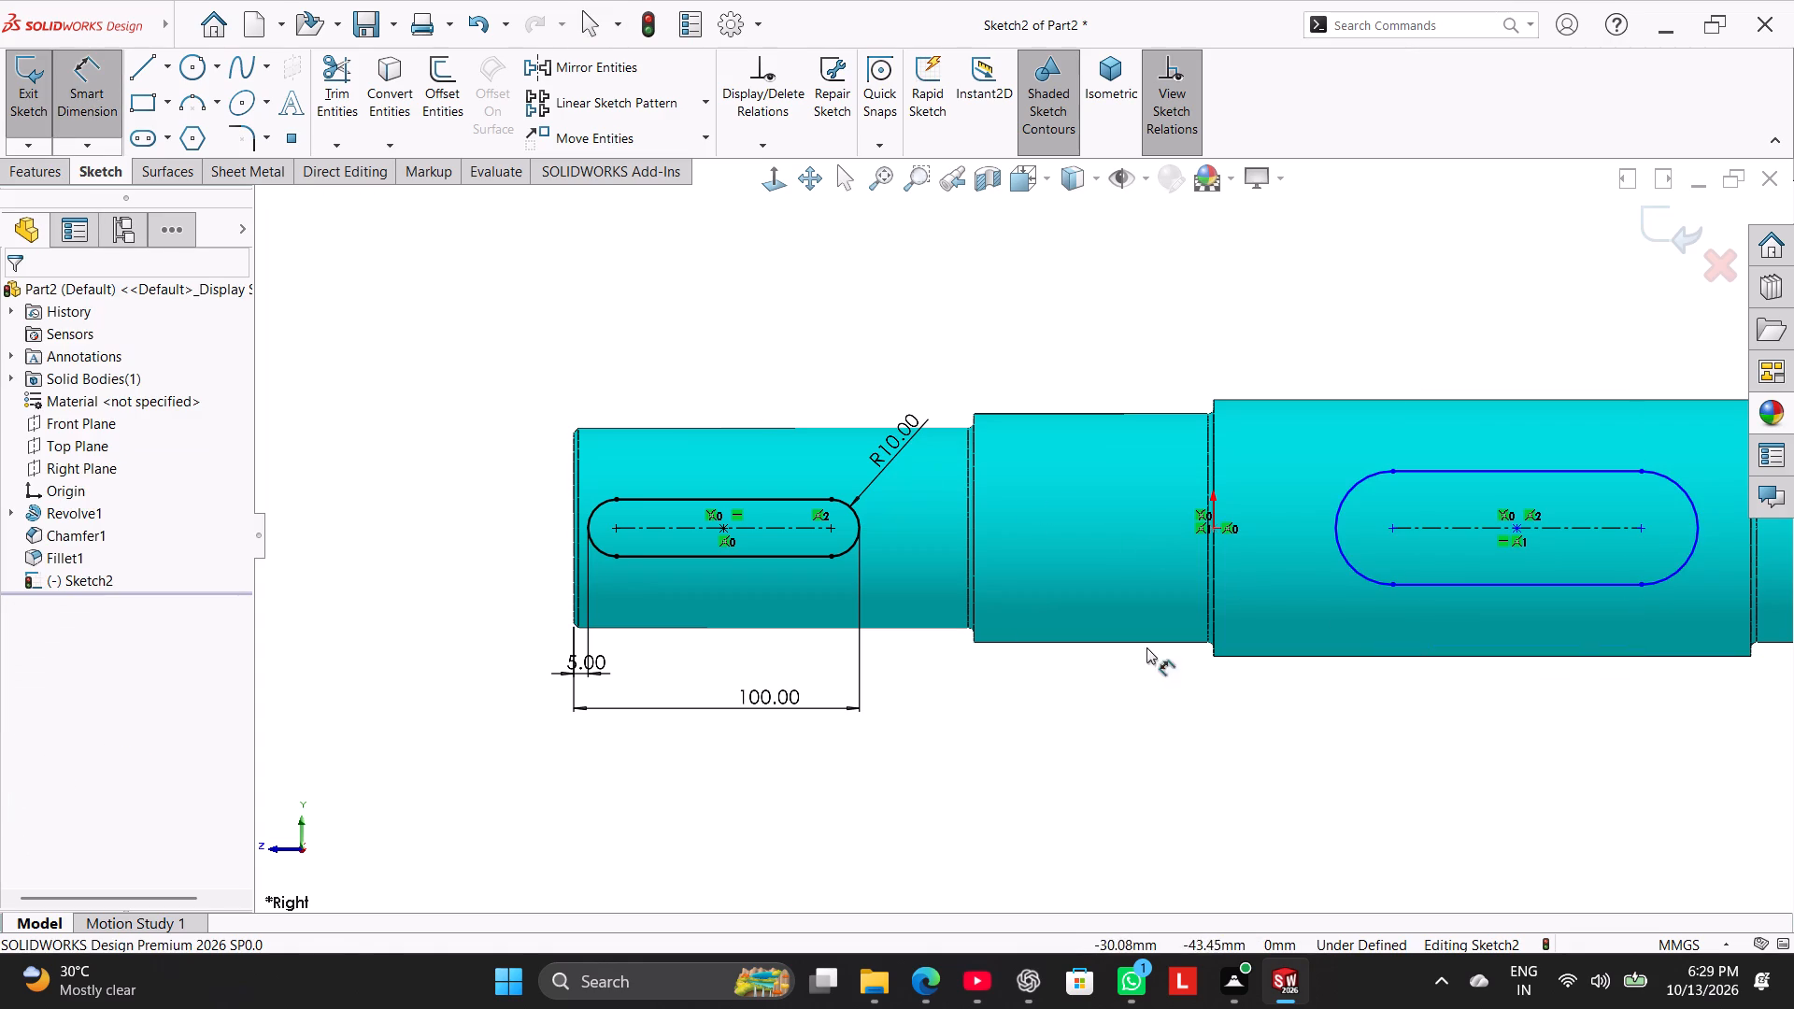
pyautogui.keyDown('ctrl'); pyautogui.click(1335, 537); pyautogui.keyUp('ctrl')
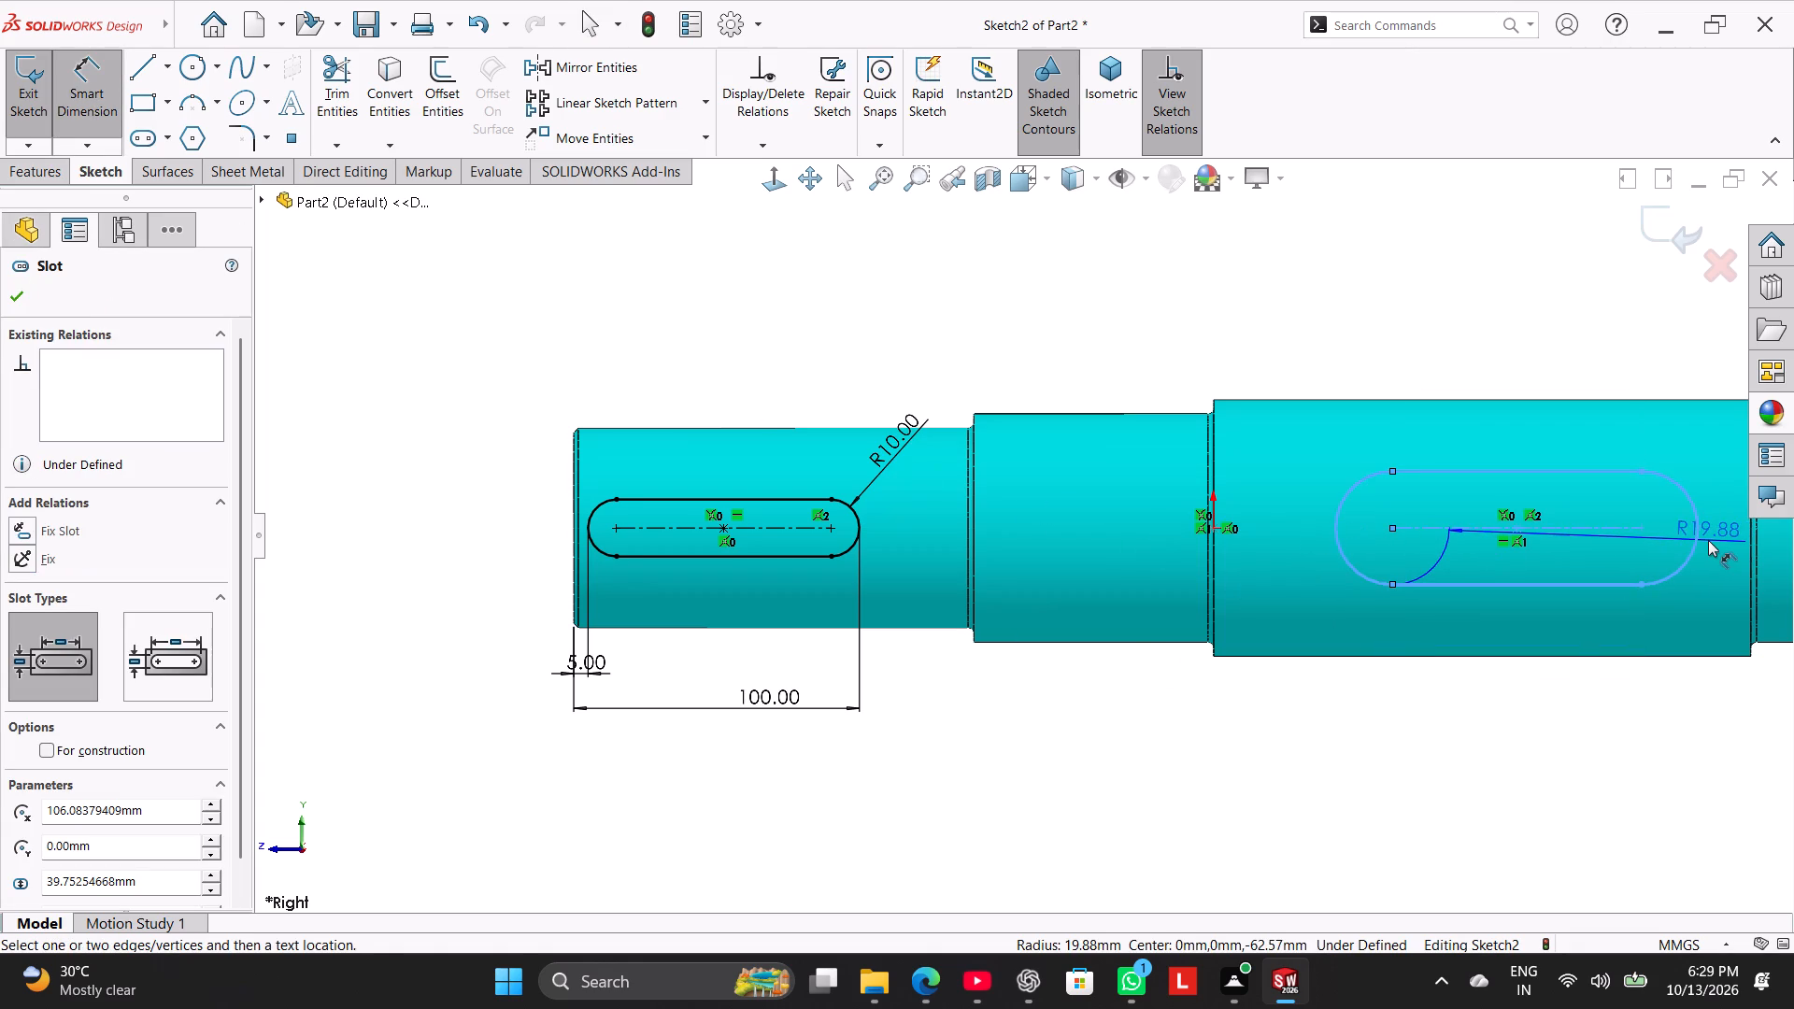
pyautogui.keyDown('shift'); pyautogui.moveTo(1702, 526); pyautogui.dragTo(1699, 544); pyautogui.keyUp('shift')
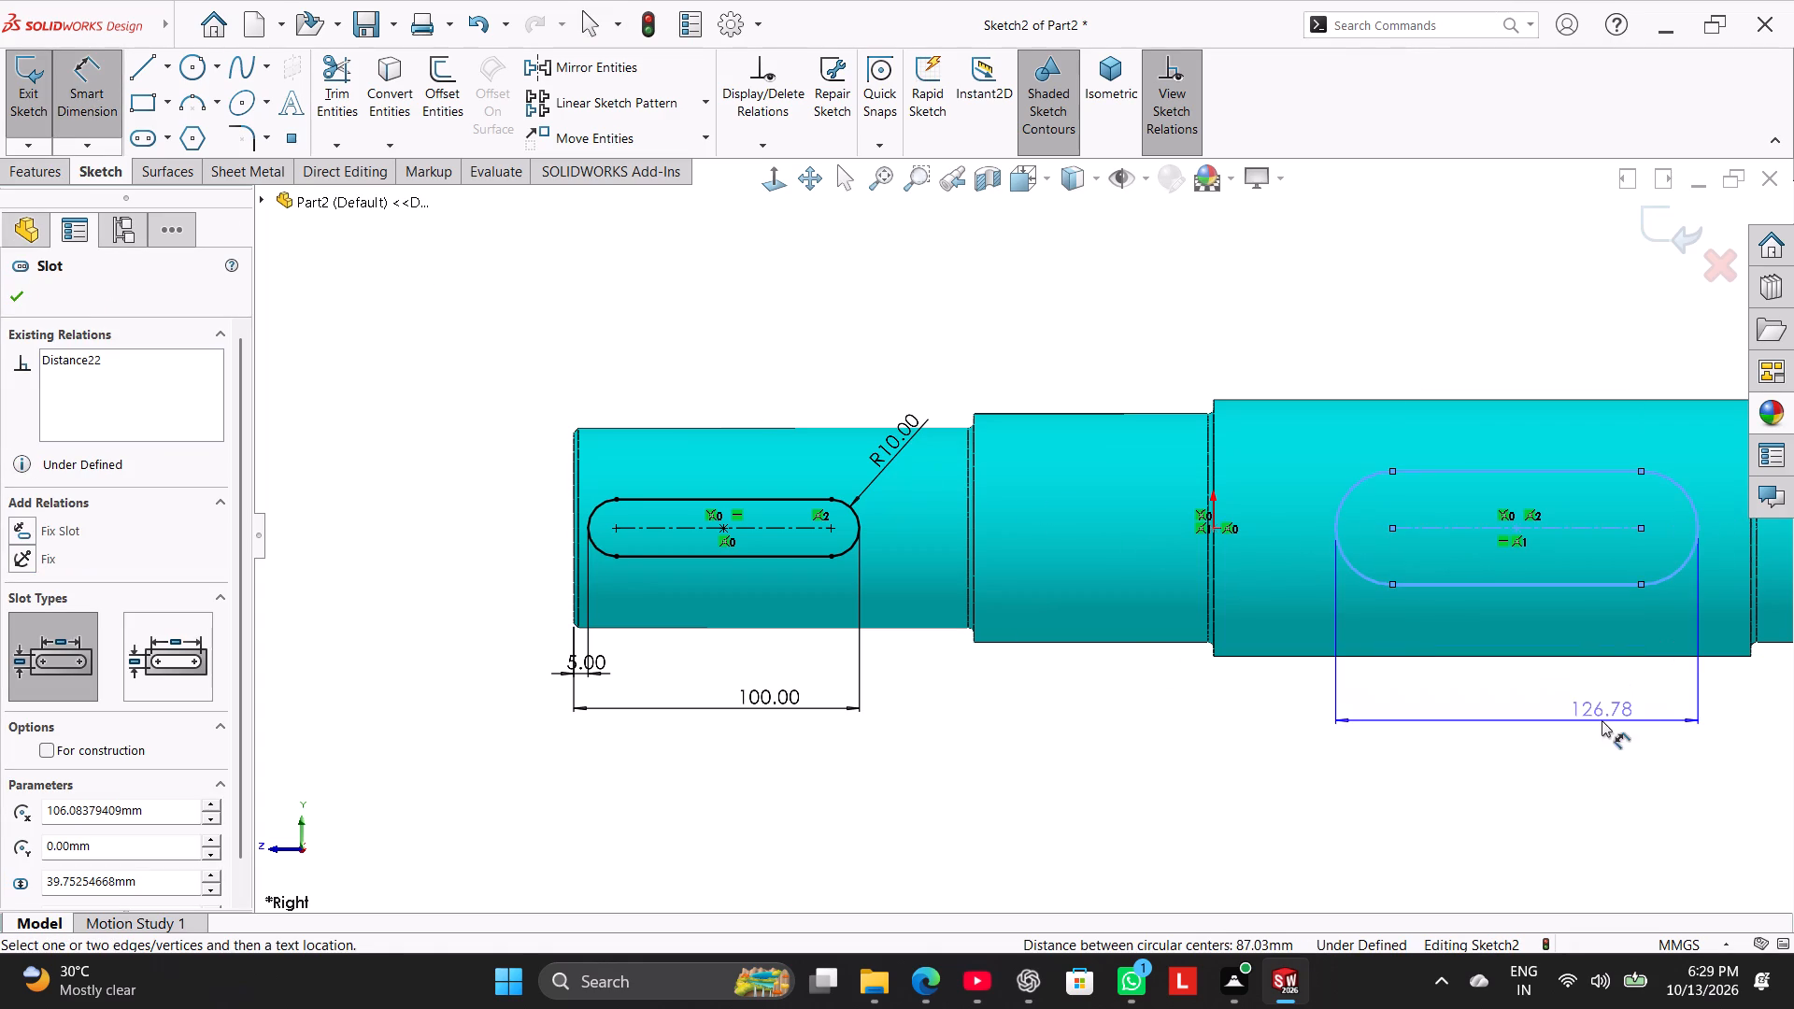
pyautogui.keyDown('shift'); pyautogui.click(1536, 701); pyautogui.keyUp('shift')
pyautogui.press('1')
pyautogui.write('00')
pyautogui.press('Return')
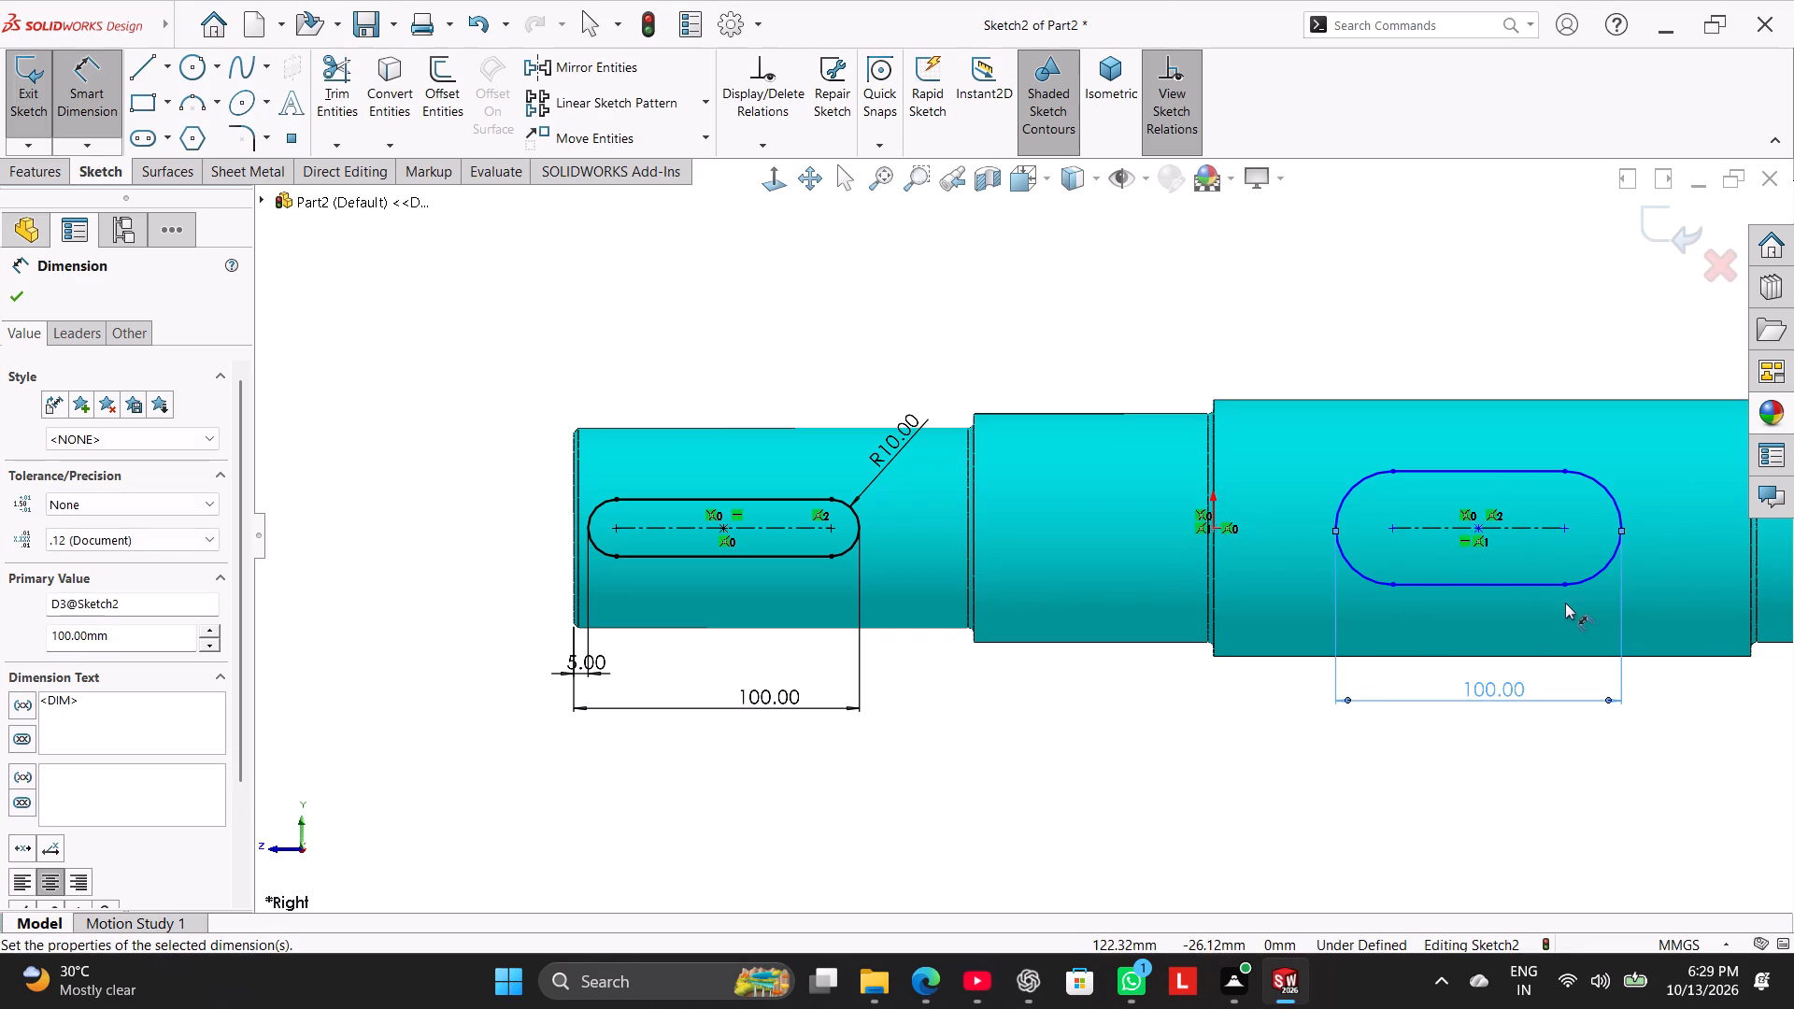
# Dimension the larger slot's far end arc at 25 mm from the far shoulder of the largest-diameter section.
pyautogui.scroll(2, 1505, 583)
pyautogui.scroll(-1, 1506, 544)
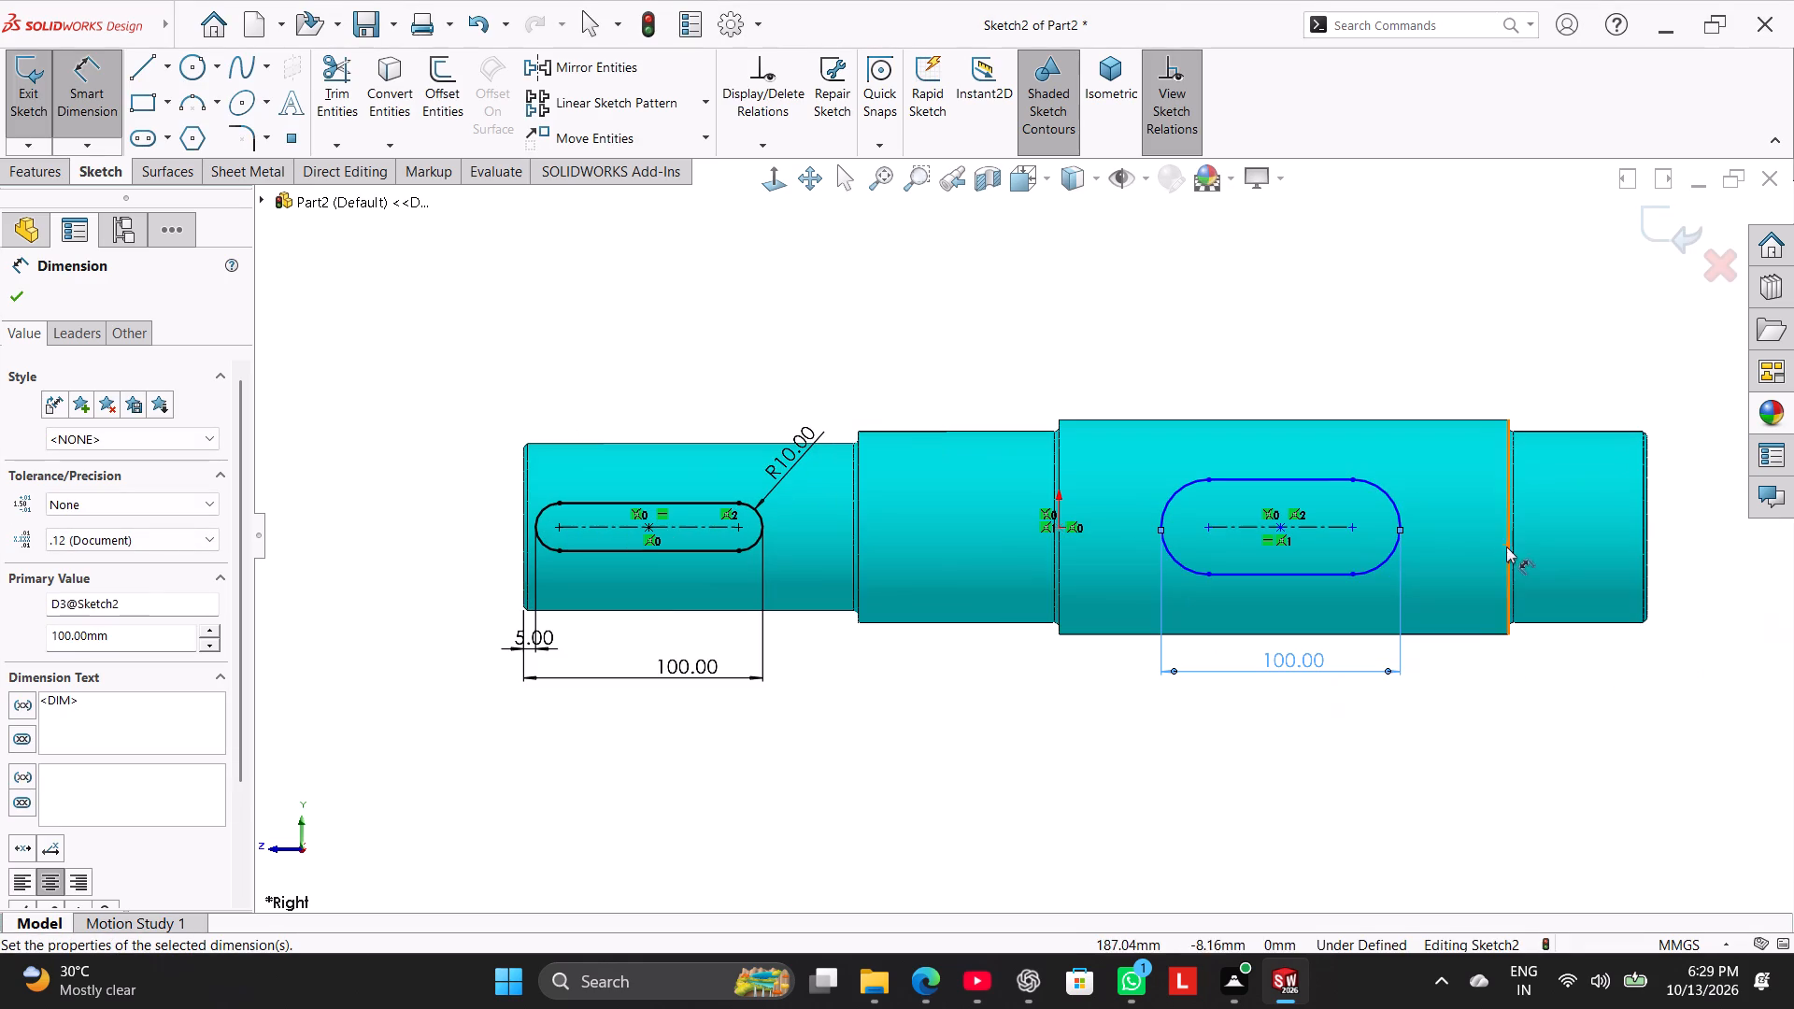
pyautogui.keyDown('shift'); pyautogui.click(1402, 525); pyautogui.keyUp('shift')
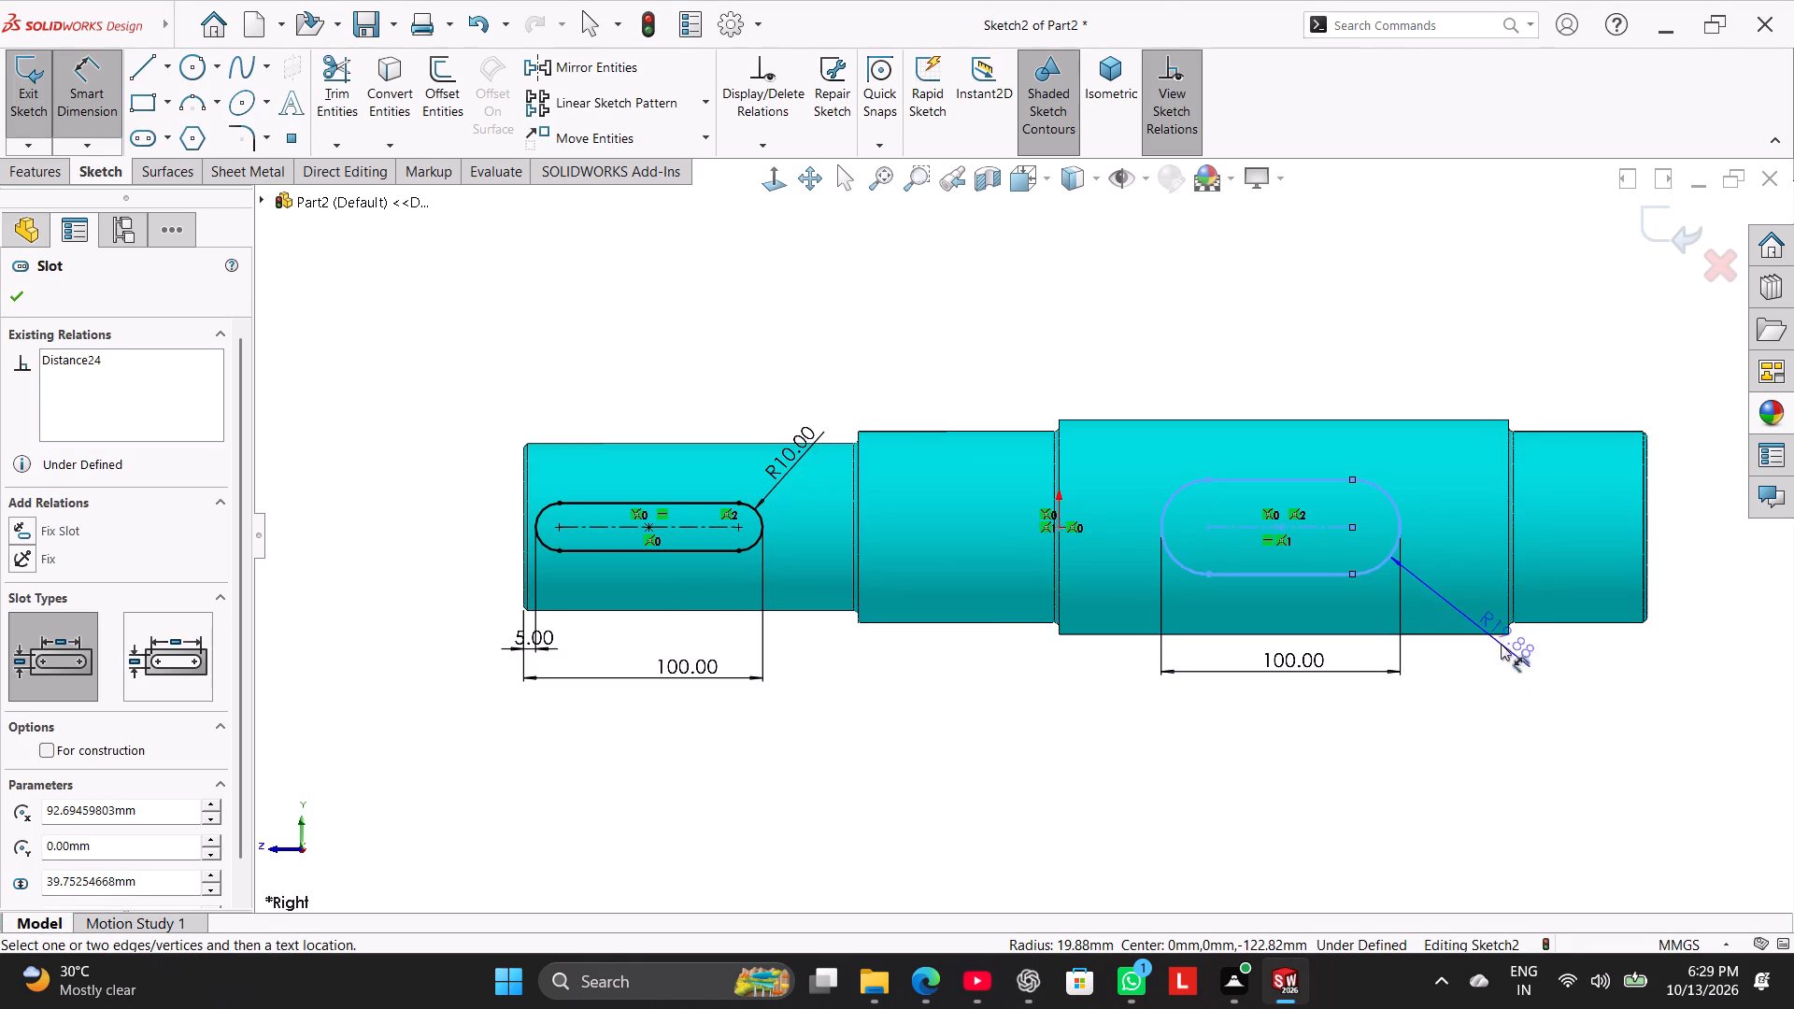
pyautogui.keyDown('shift'); pyautogui.click(1510, 611); pyautogui.keyUp('shift')
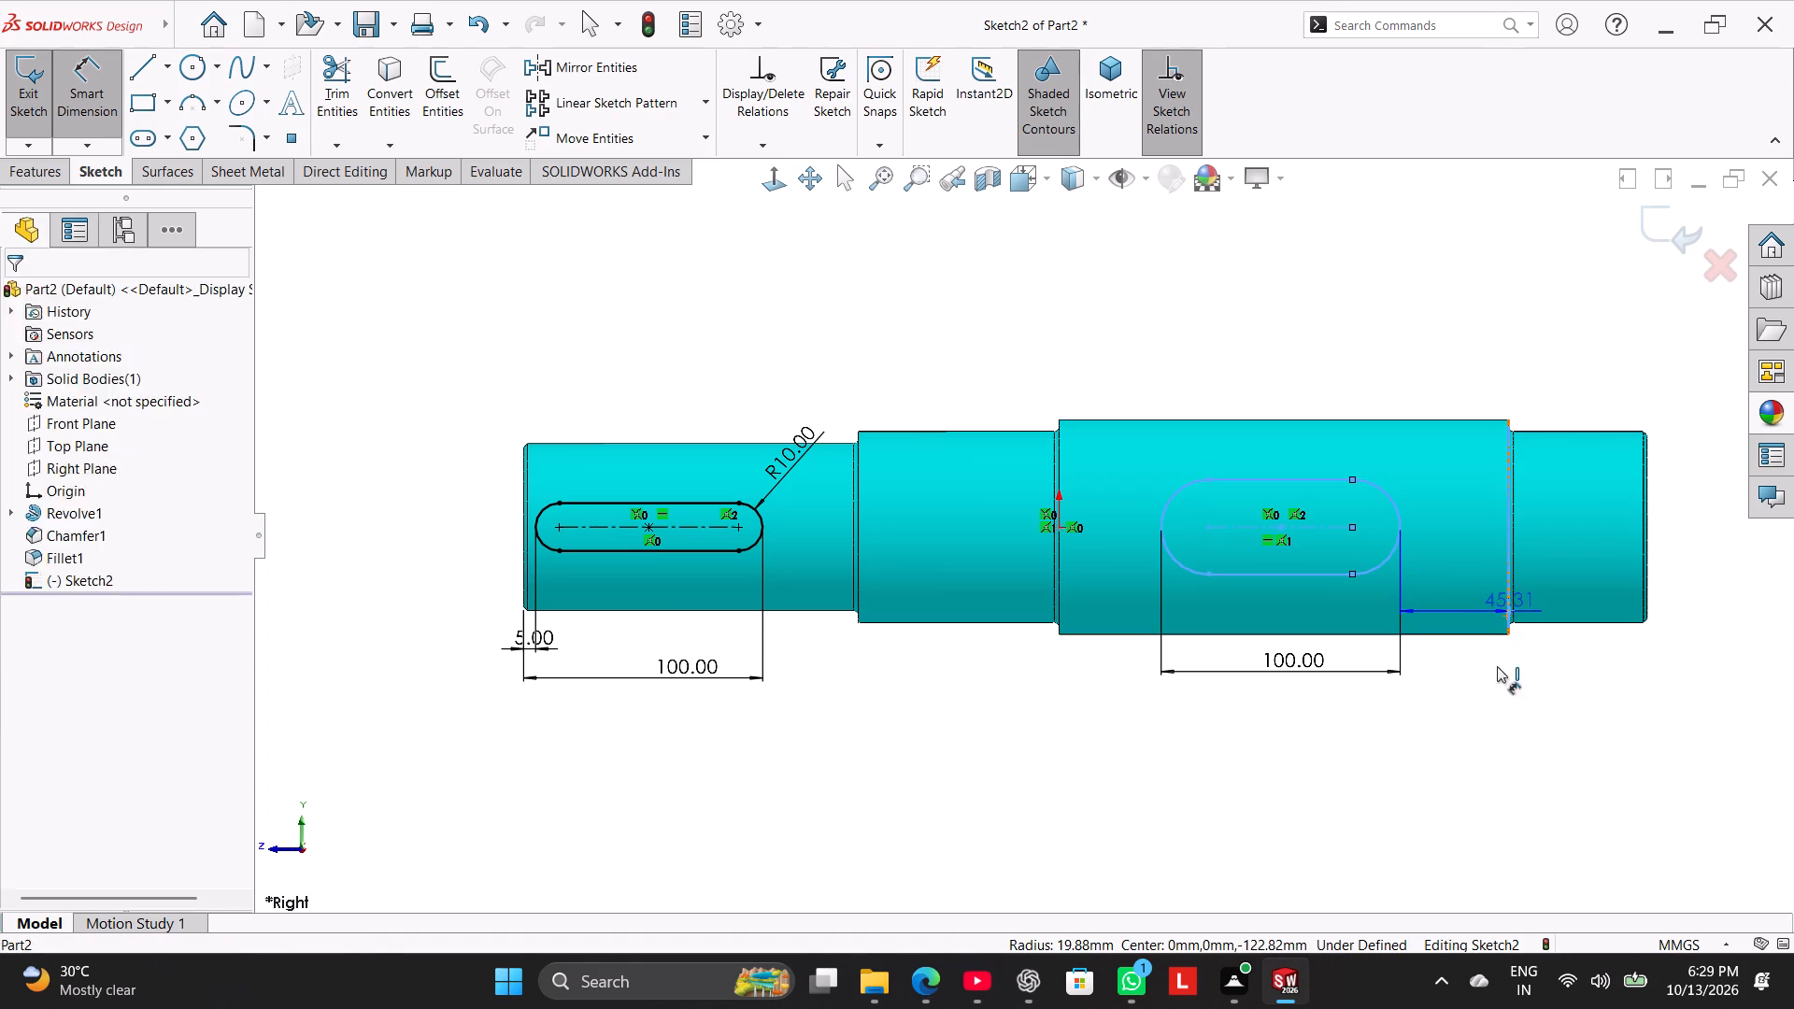
pyautogui.keyDown('shift'); pyautogui.click(1464, 674); pyautogui.keyUp('shift')
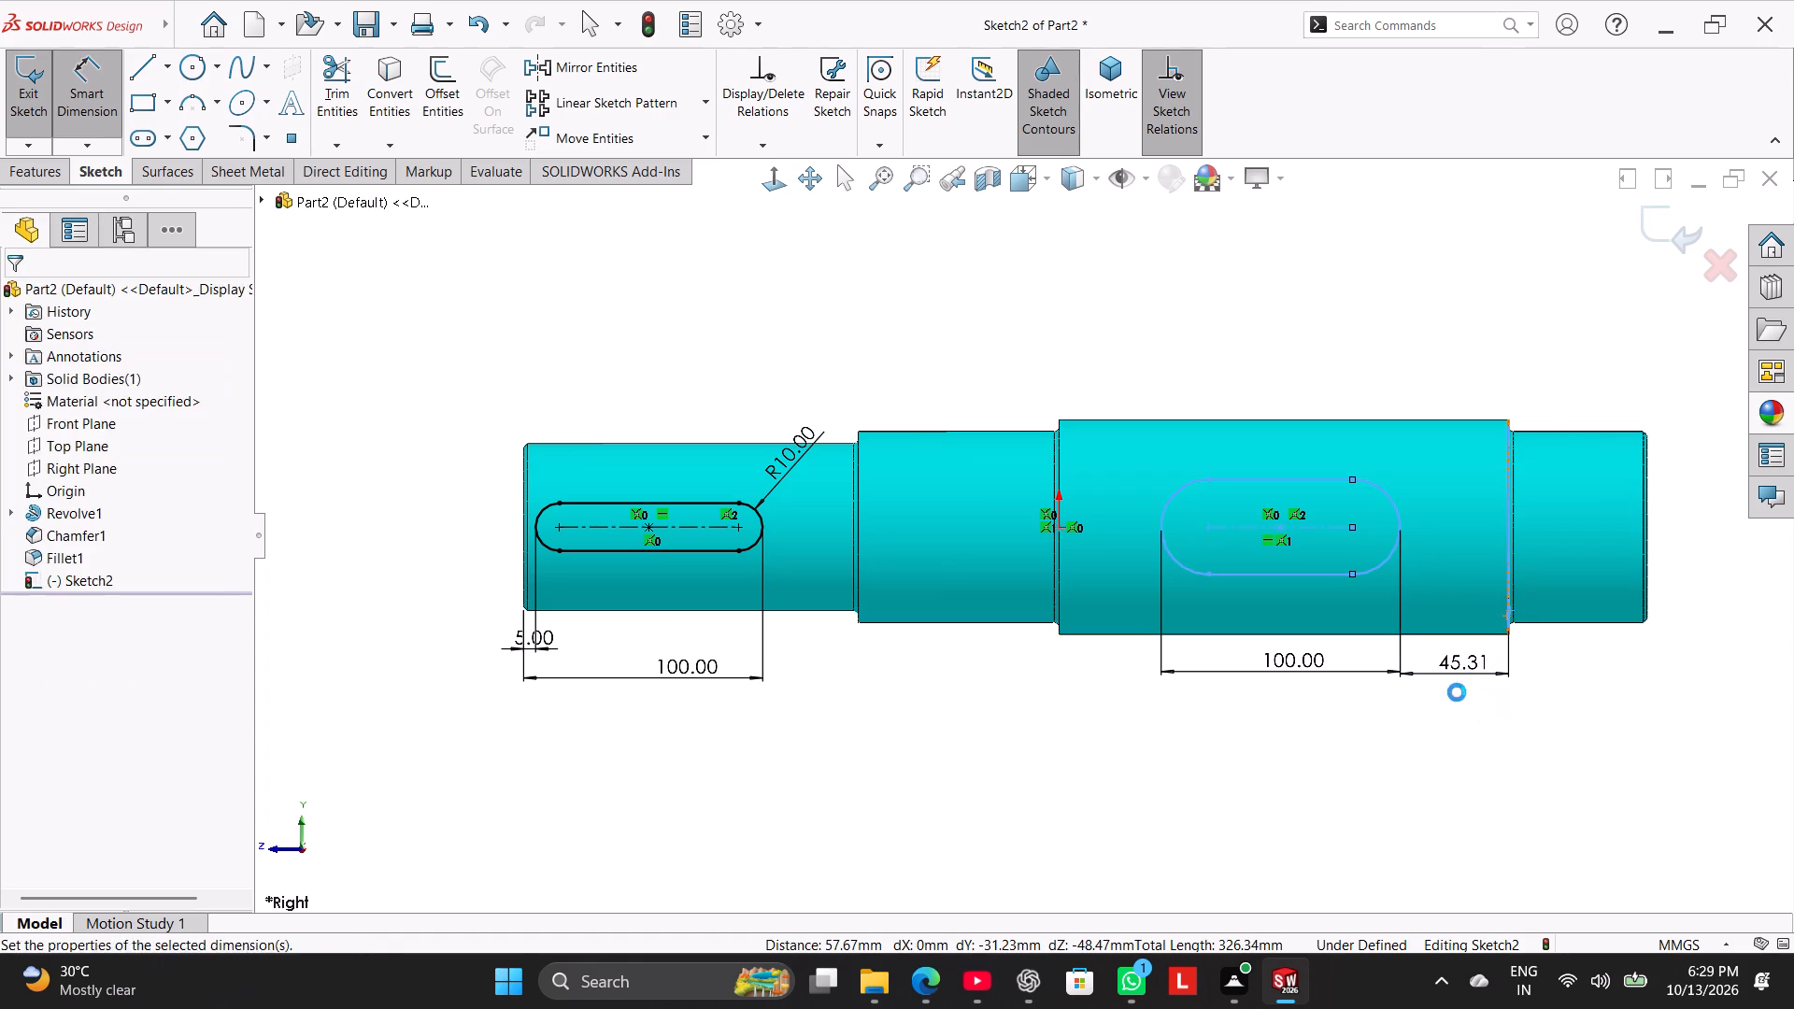
pyautogui.write('25')
pyautogui.press('Return')
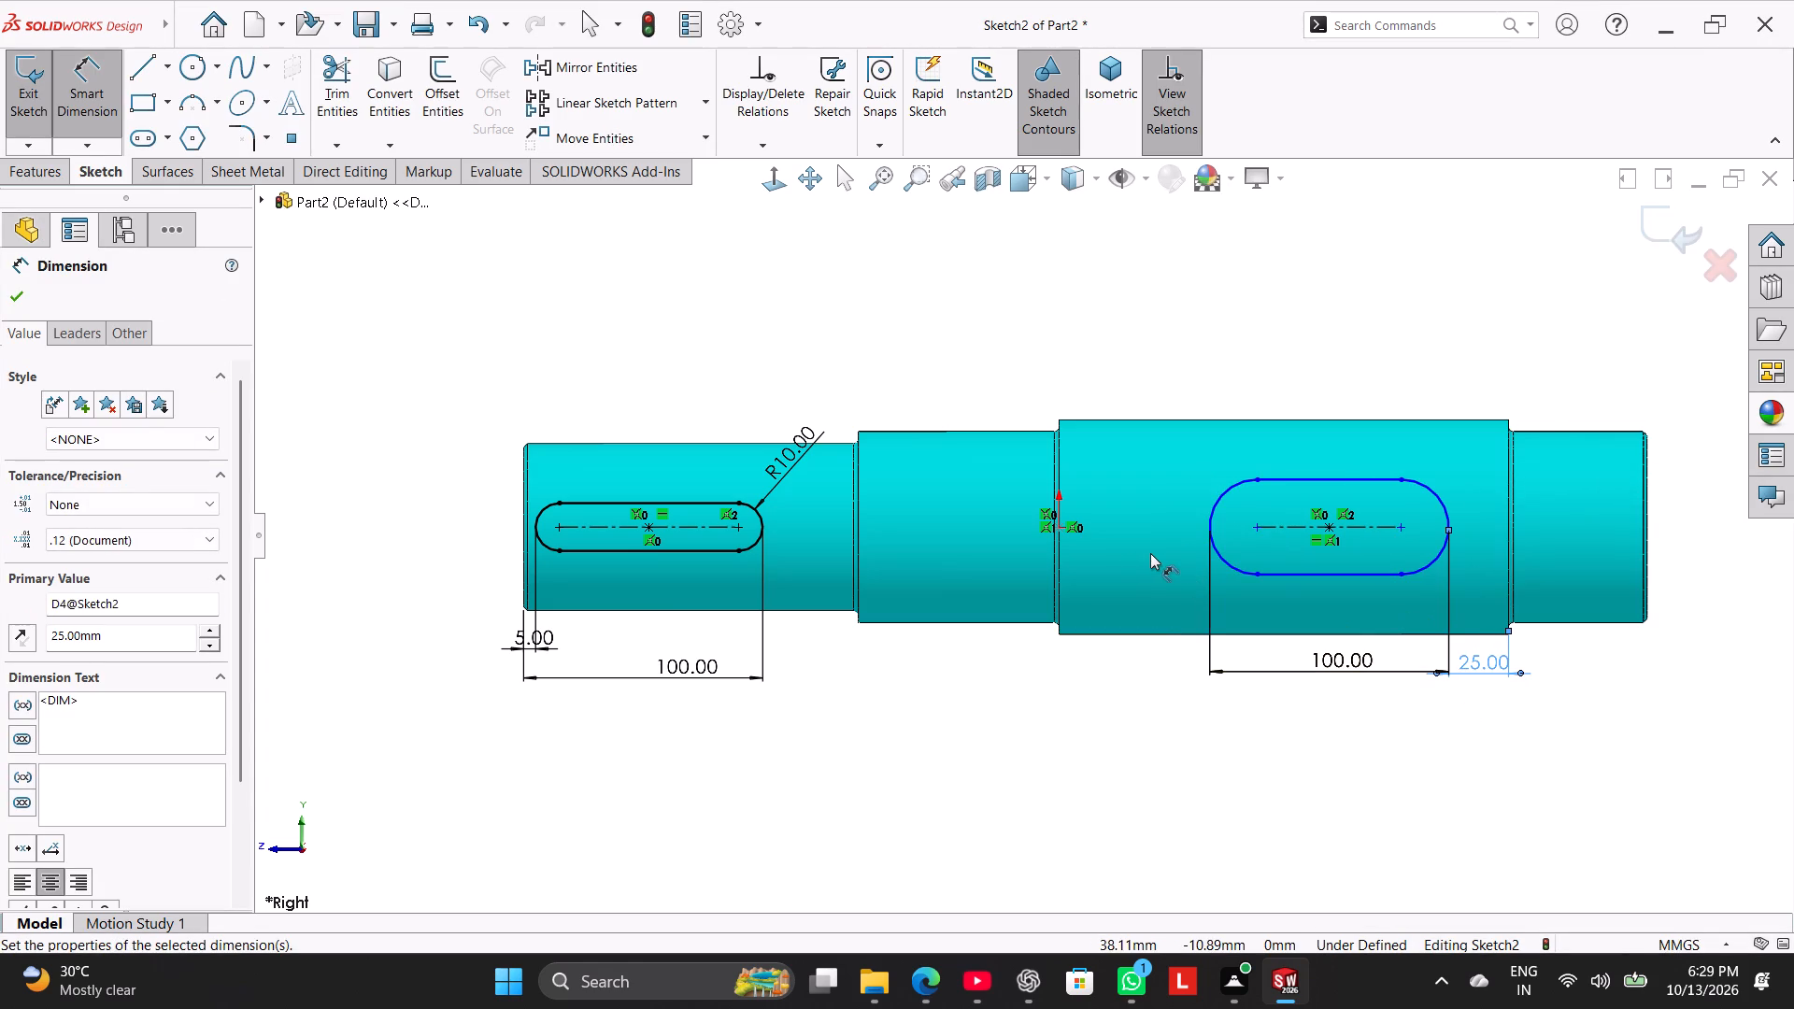
pyautogui.rightClick(1252, 355)
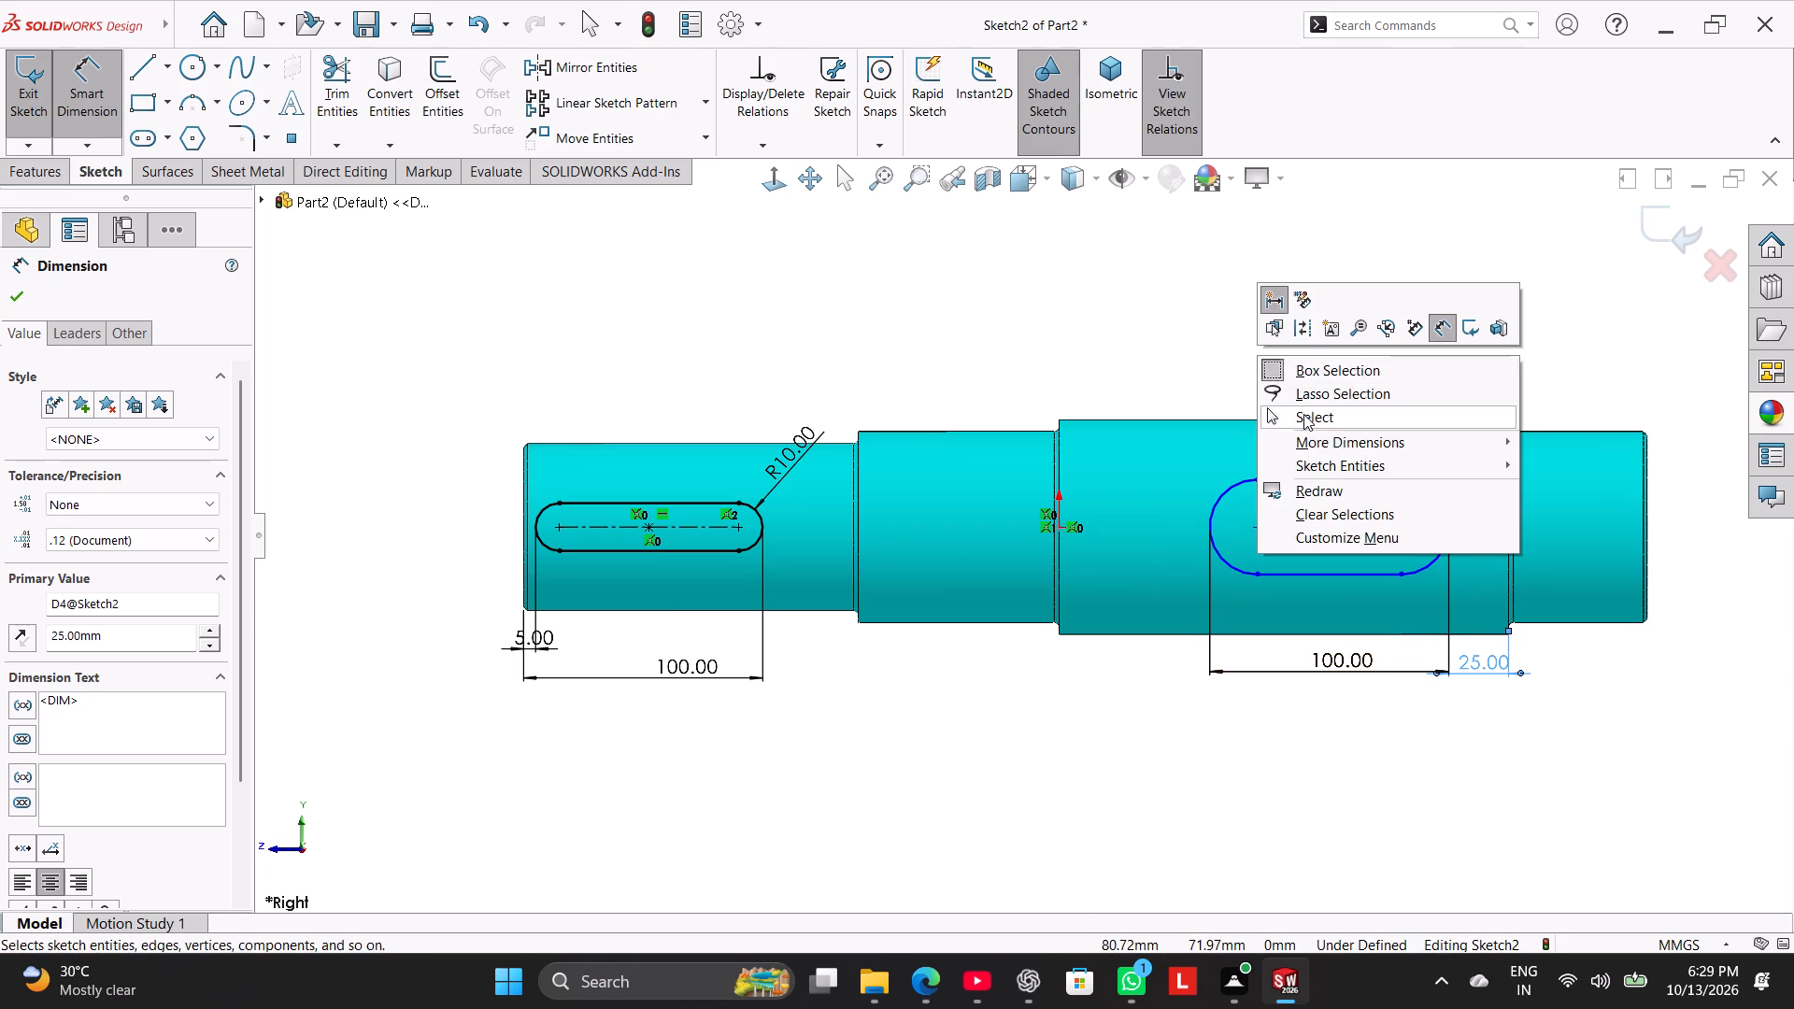
pyautogui.click(1303, 414)
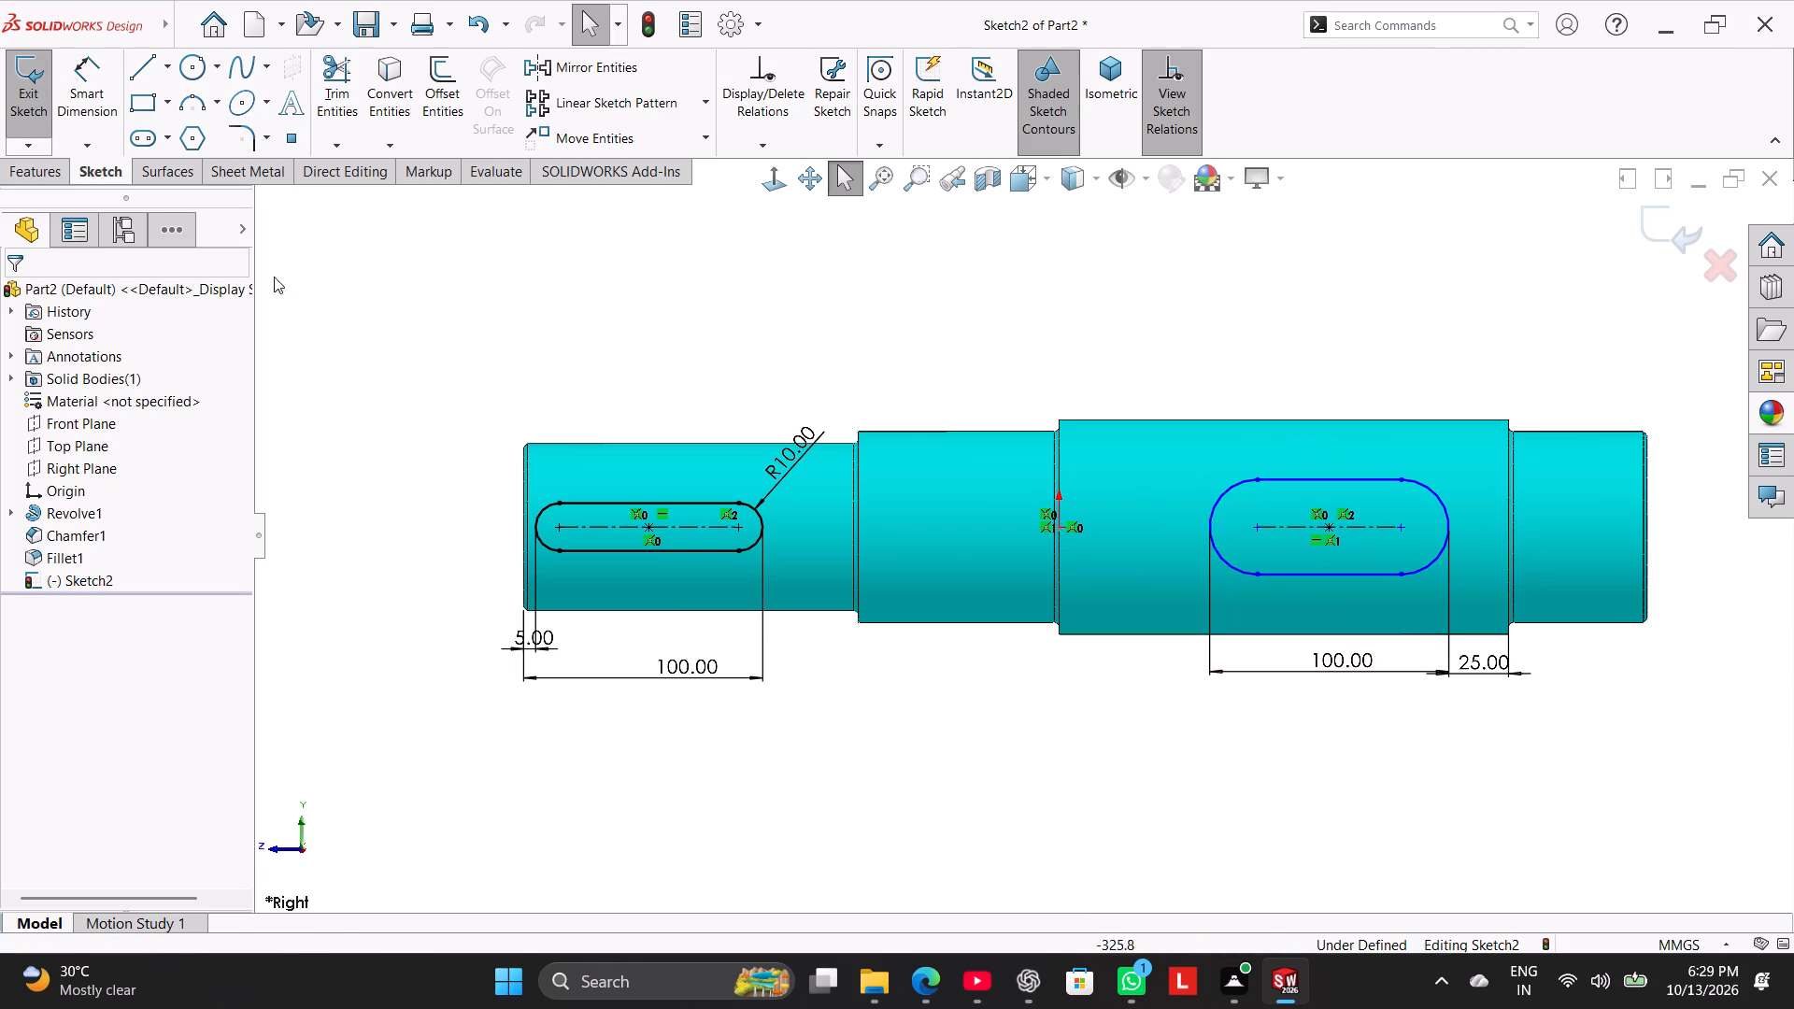
# Dimension the larger slot's end arc with a 12.5 mm radius.
pyautogui.click(103, 98)
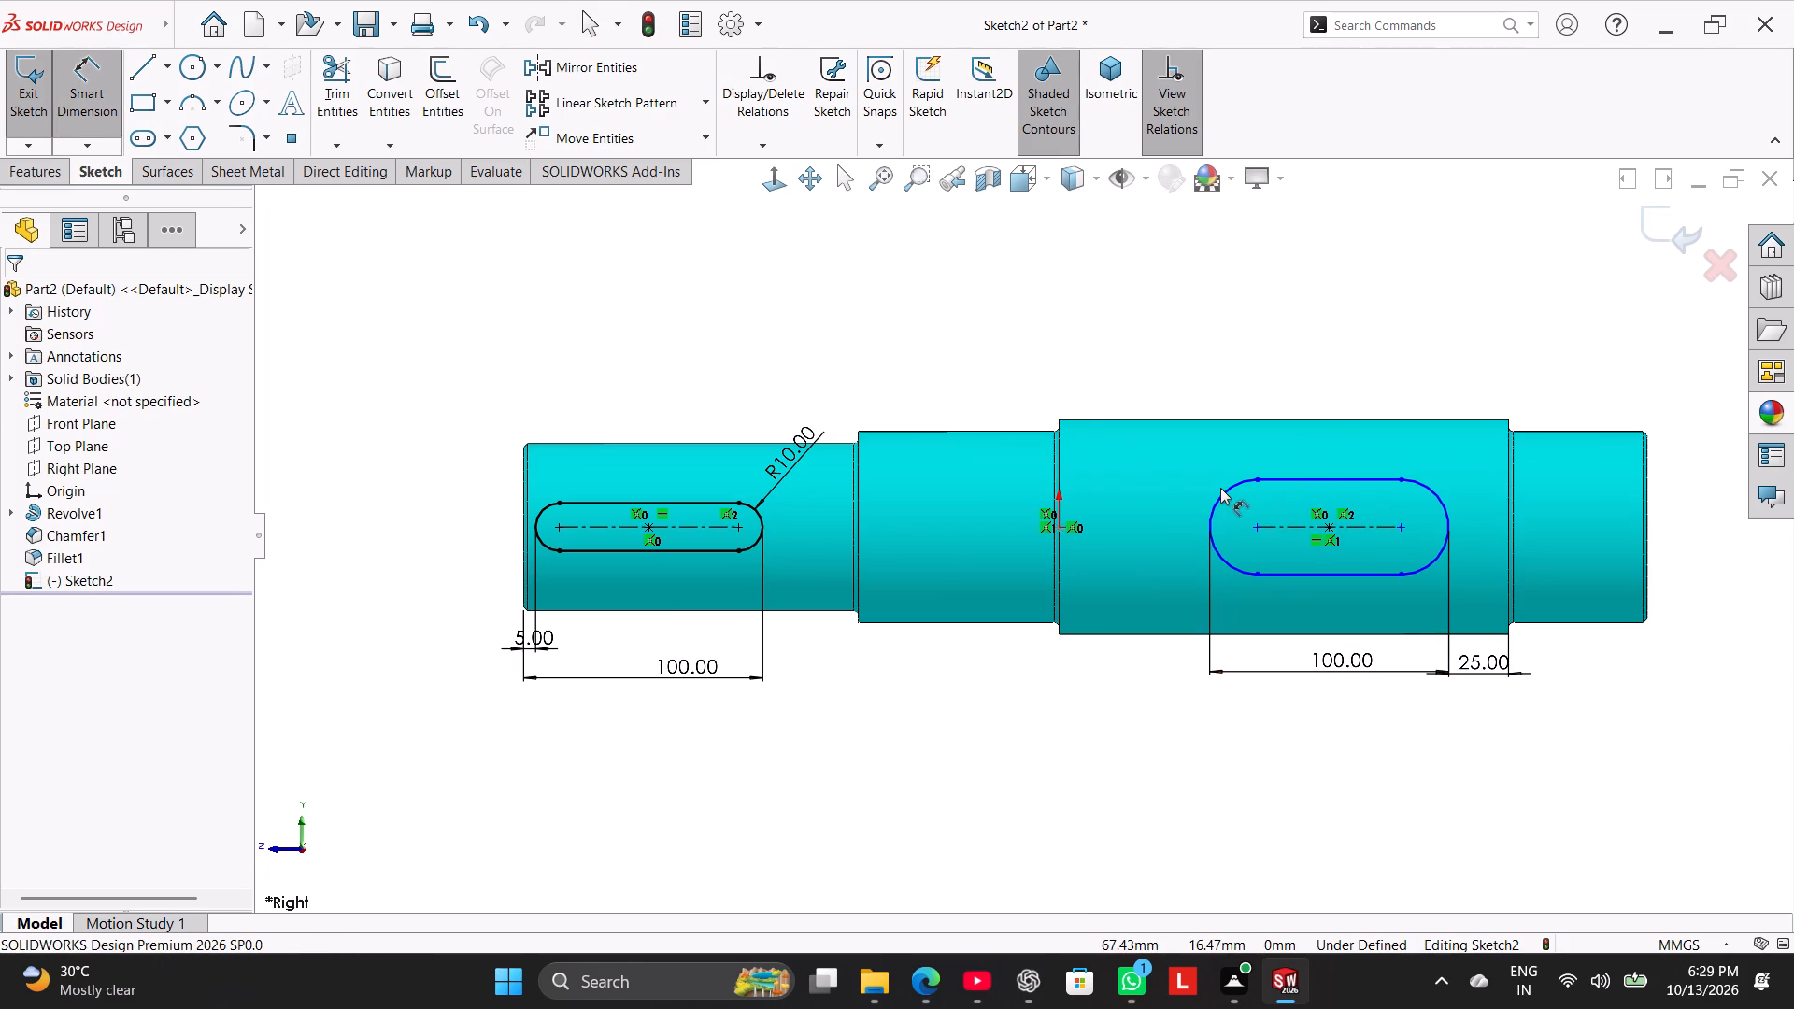
pyautogui.click(1224, 490)
pyautogui.click(1066, 360)
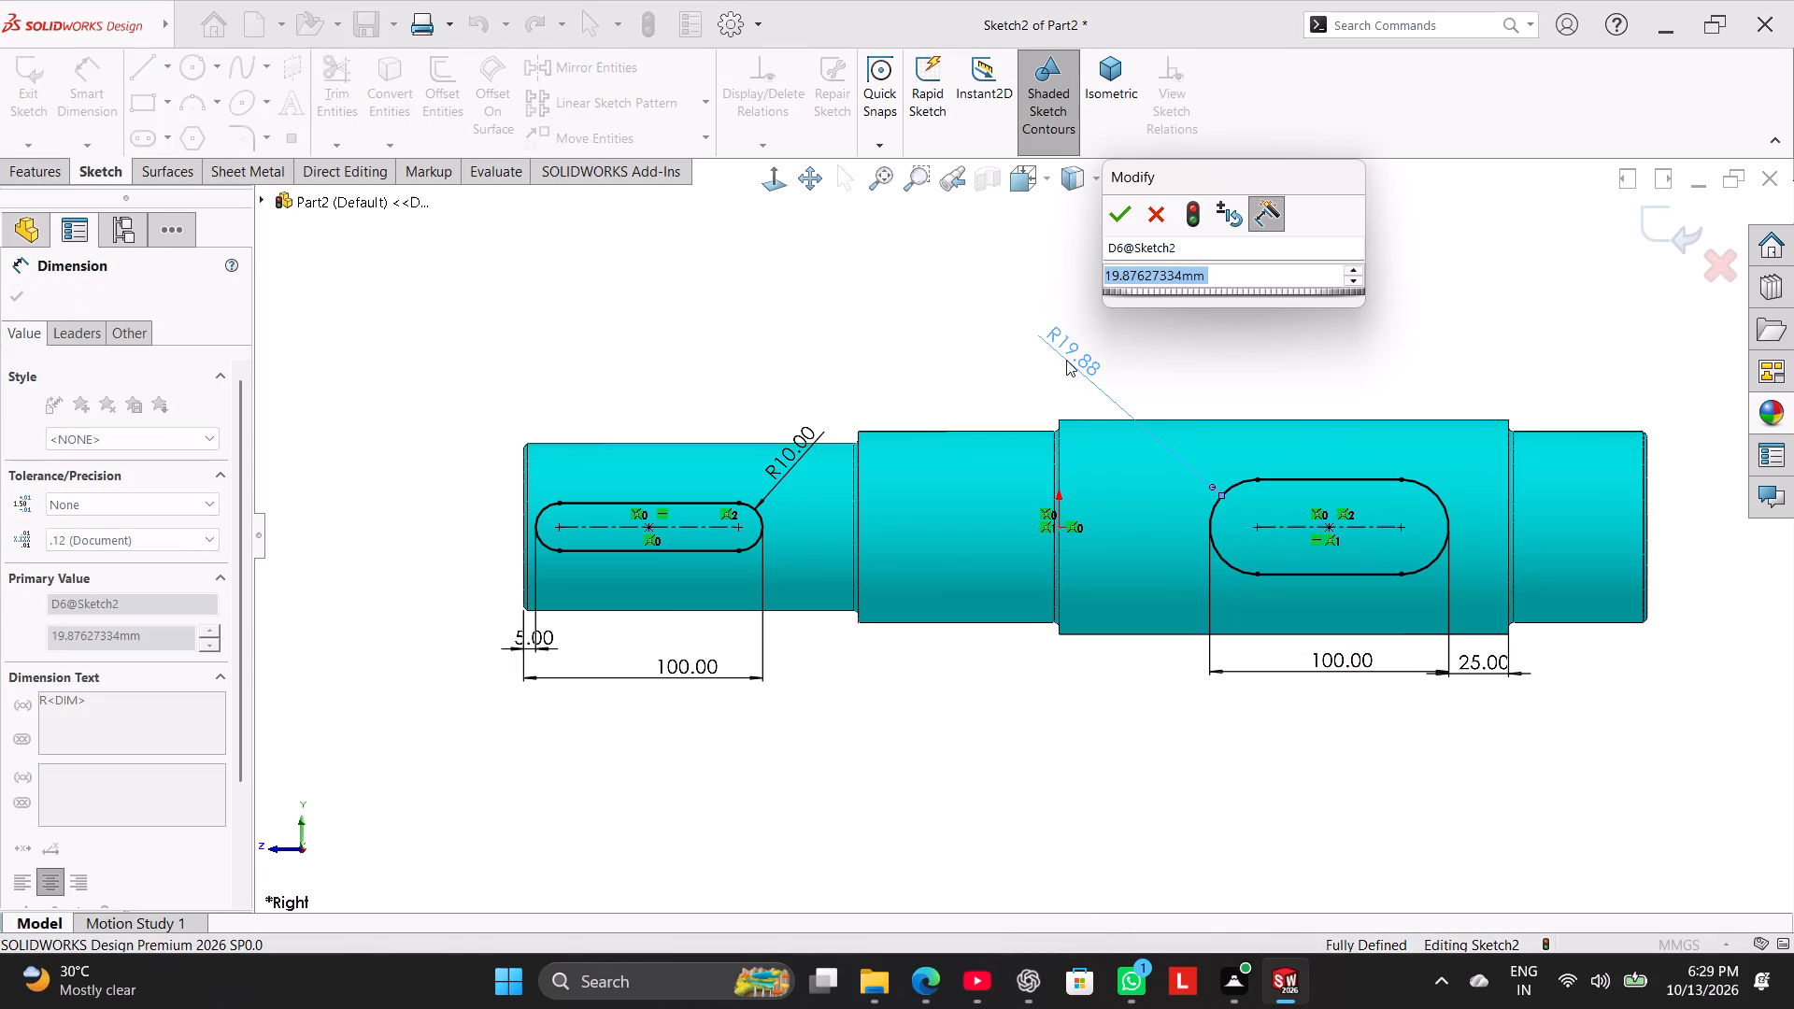
pyautogui.write('12.5')
pyautogui.press('Return')
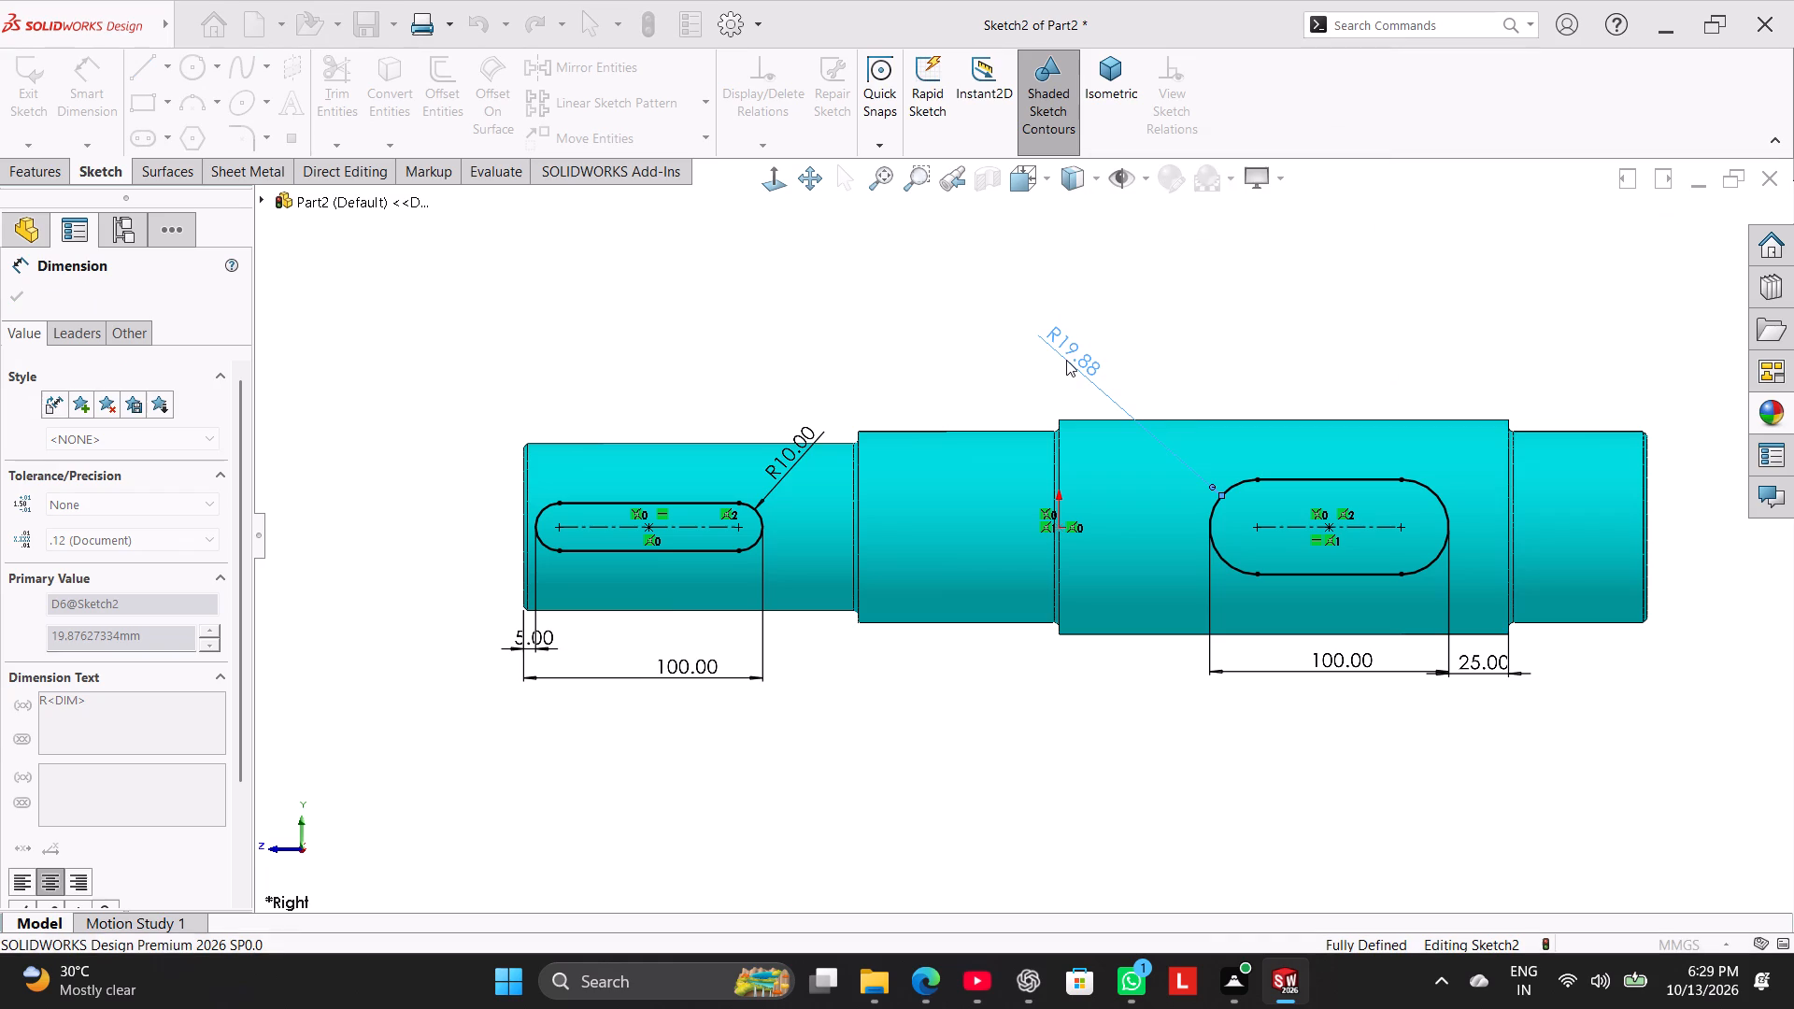
pyautogui.rightClick(1390, 286)
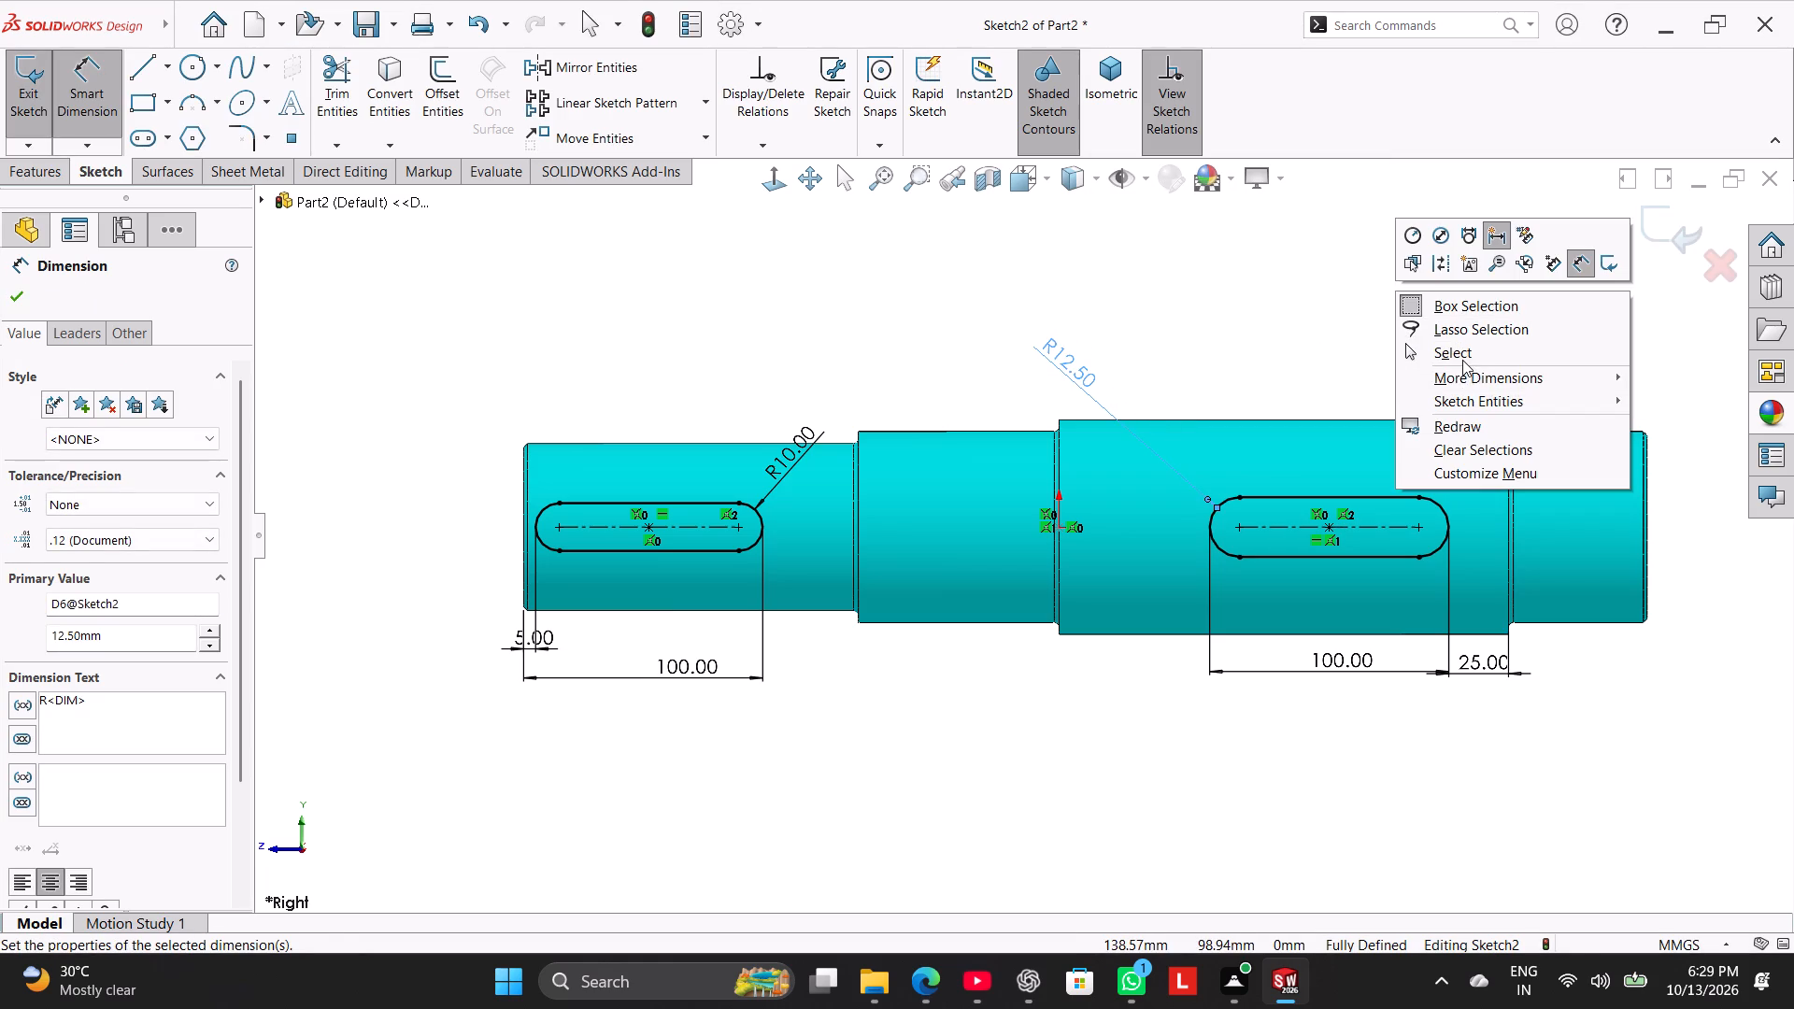
pyautogui.click(1462, 359)
# Cut-extrude both slot profiles through the shaft with the Through All - Both end condition.
pyautogui.click(44, 176)
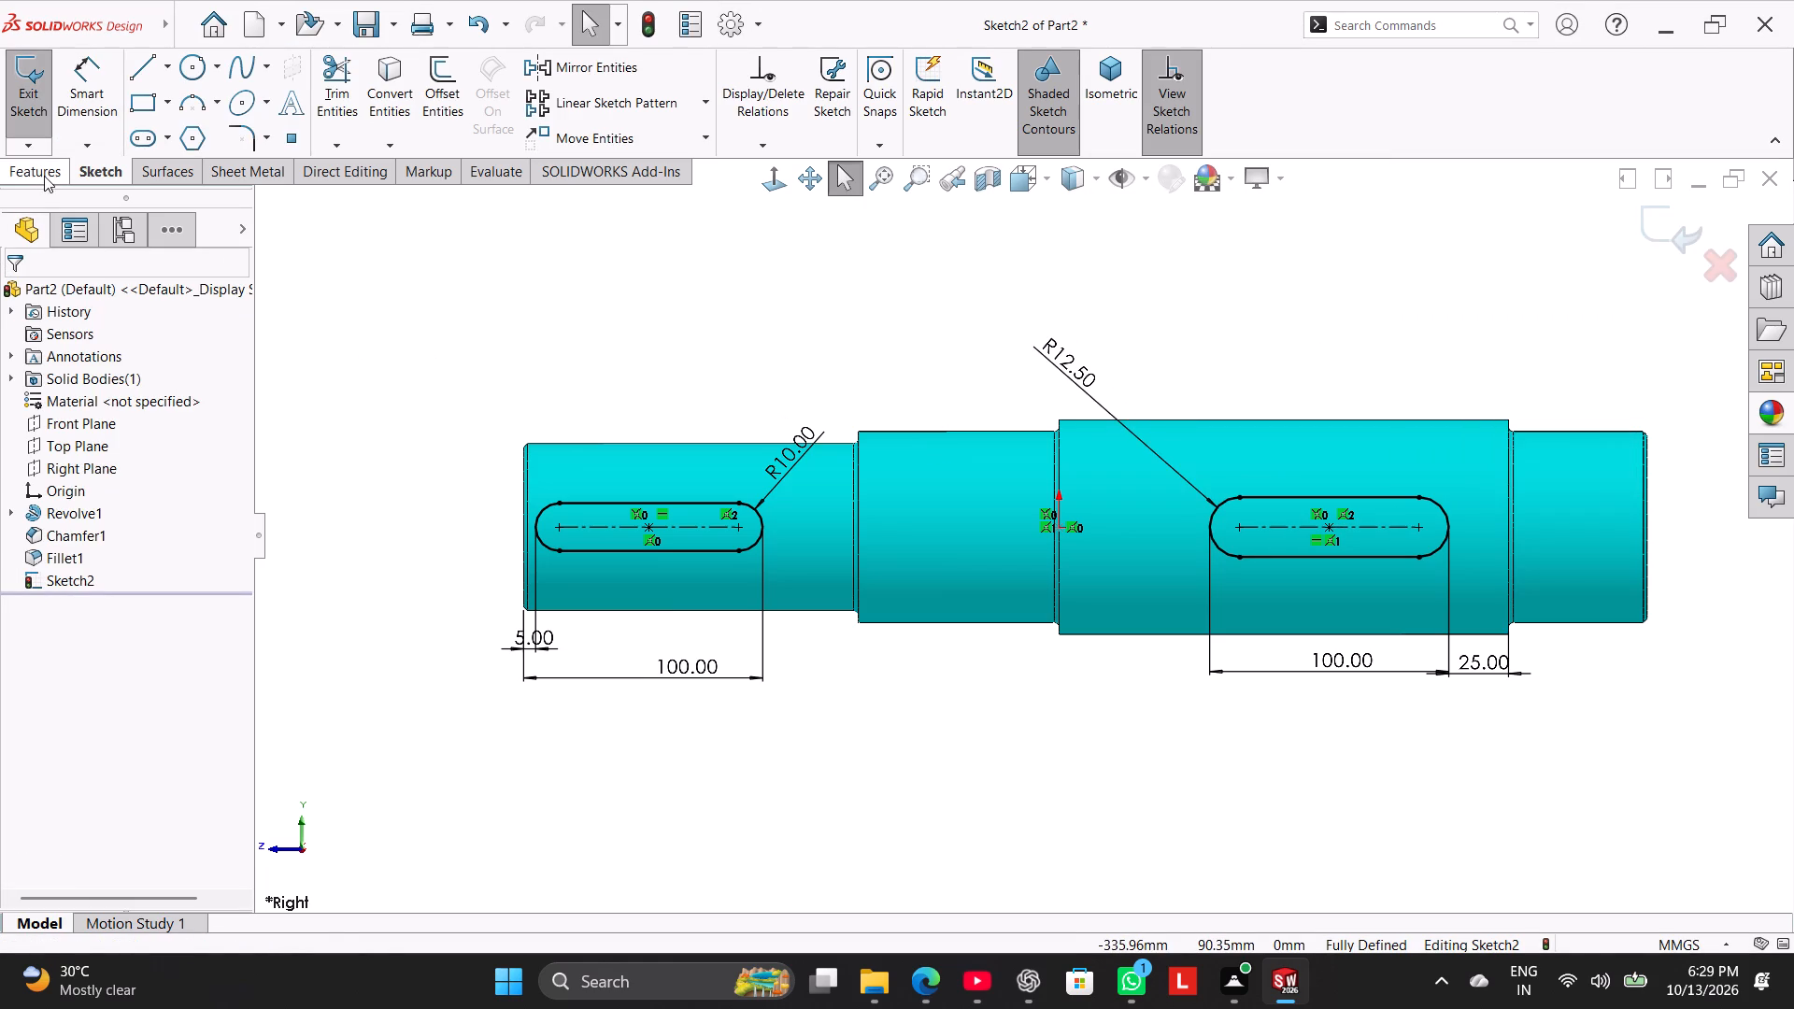
pyautogui.click(319, 84)
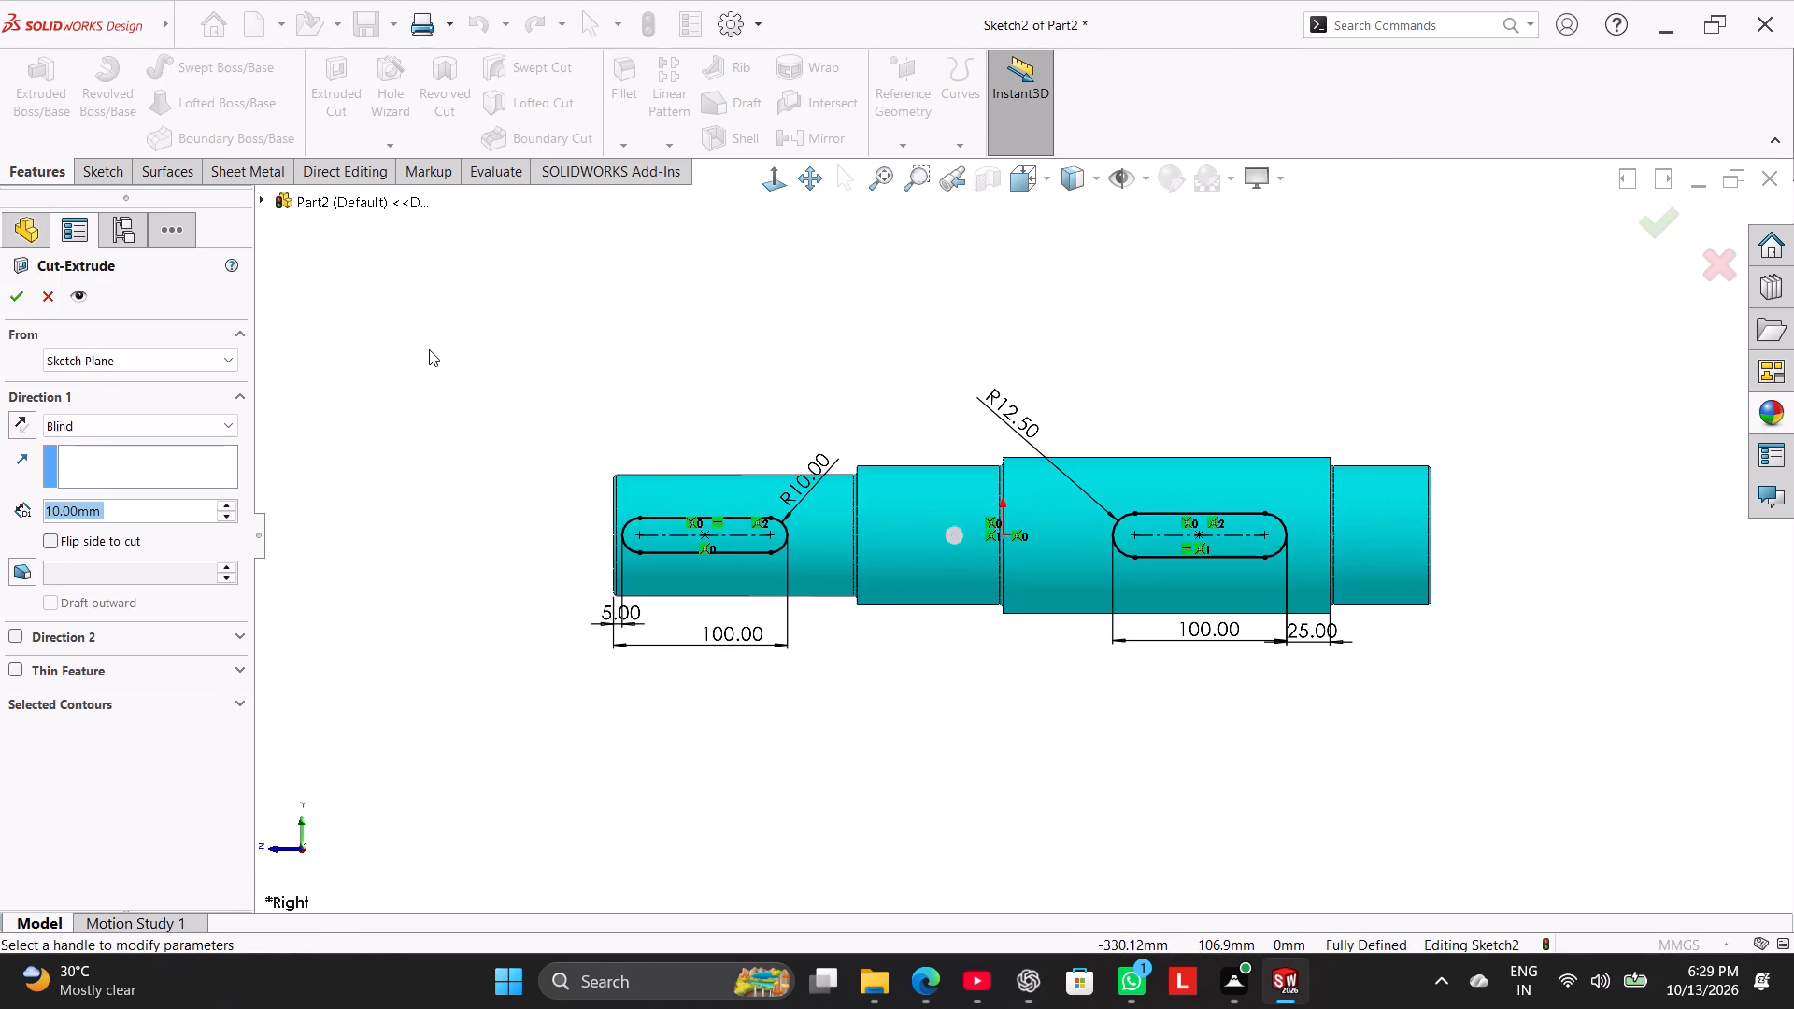
pyautogui.moveTo(434, 355); pyautogui.dragTo(510, 653, button='middle')
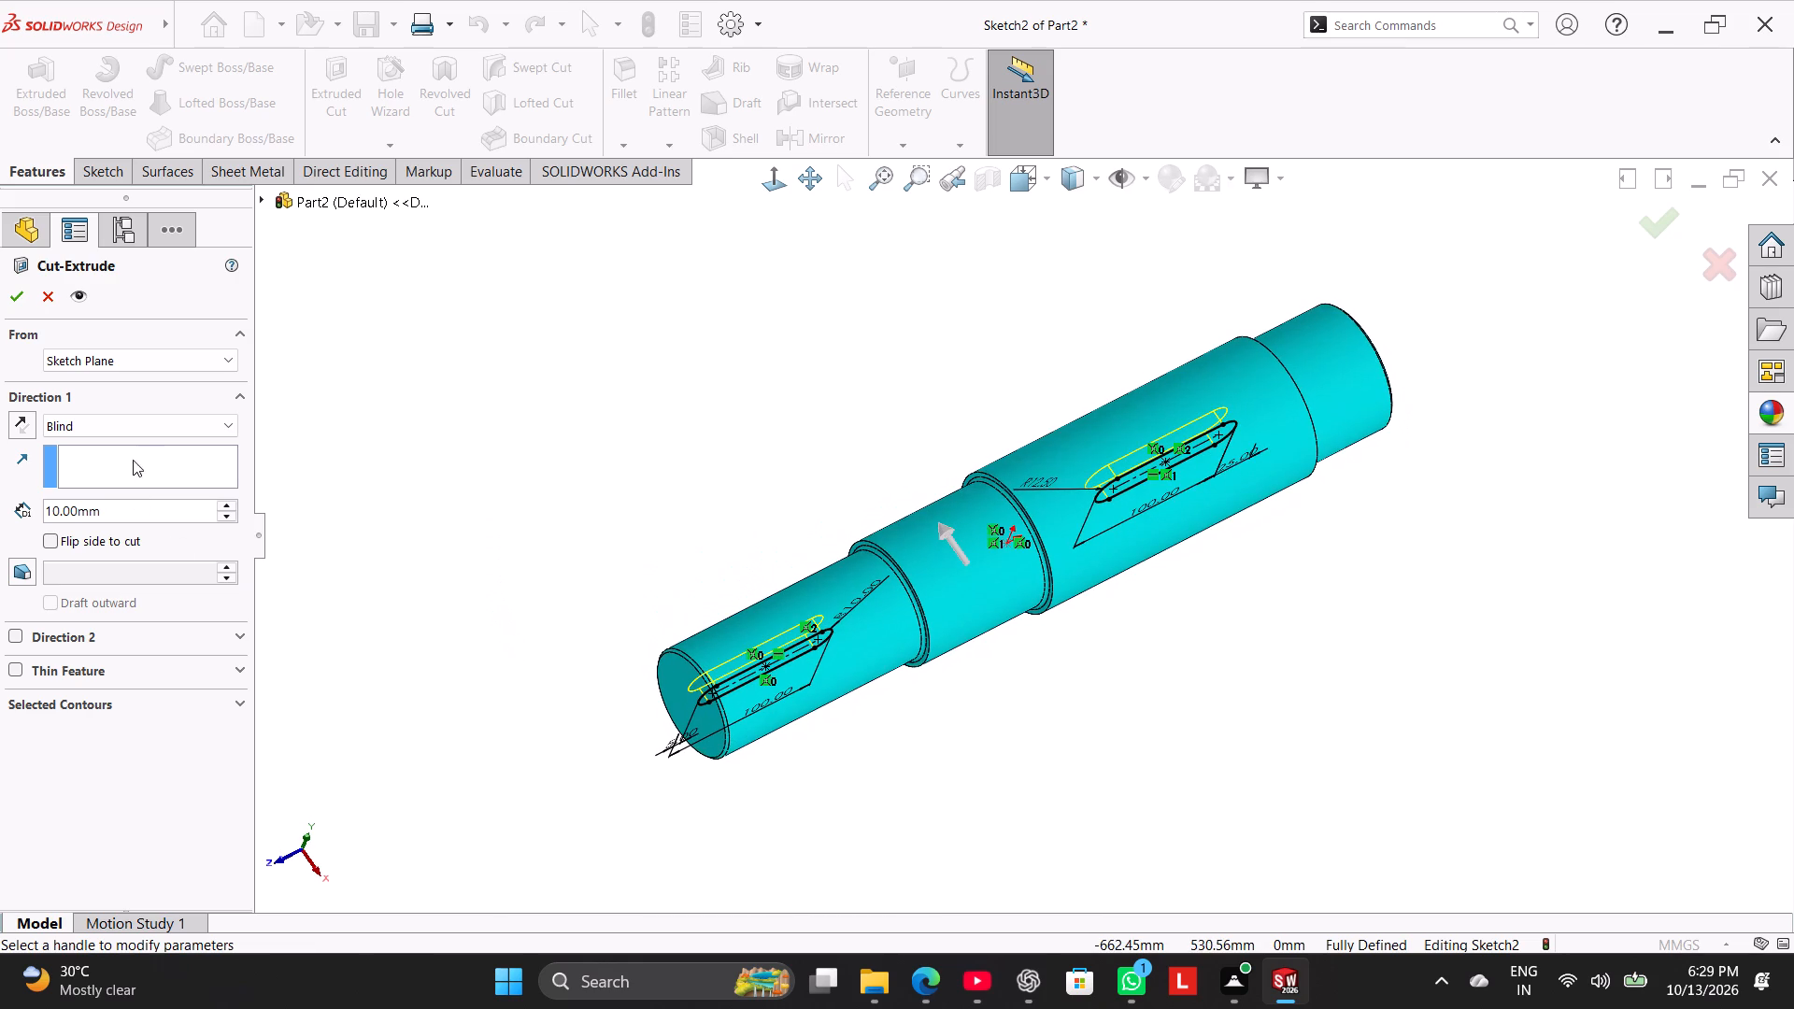
pyautogui.click(139, 433)
pyautogui.click(151, 473)
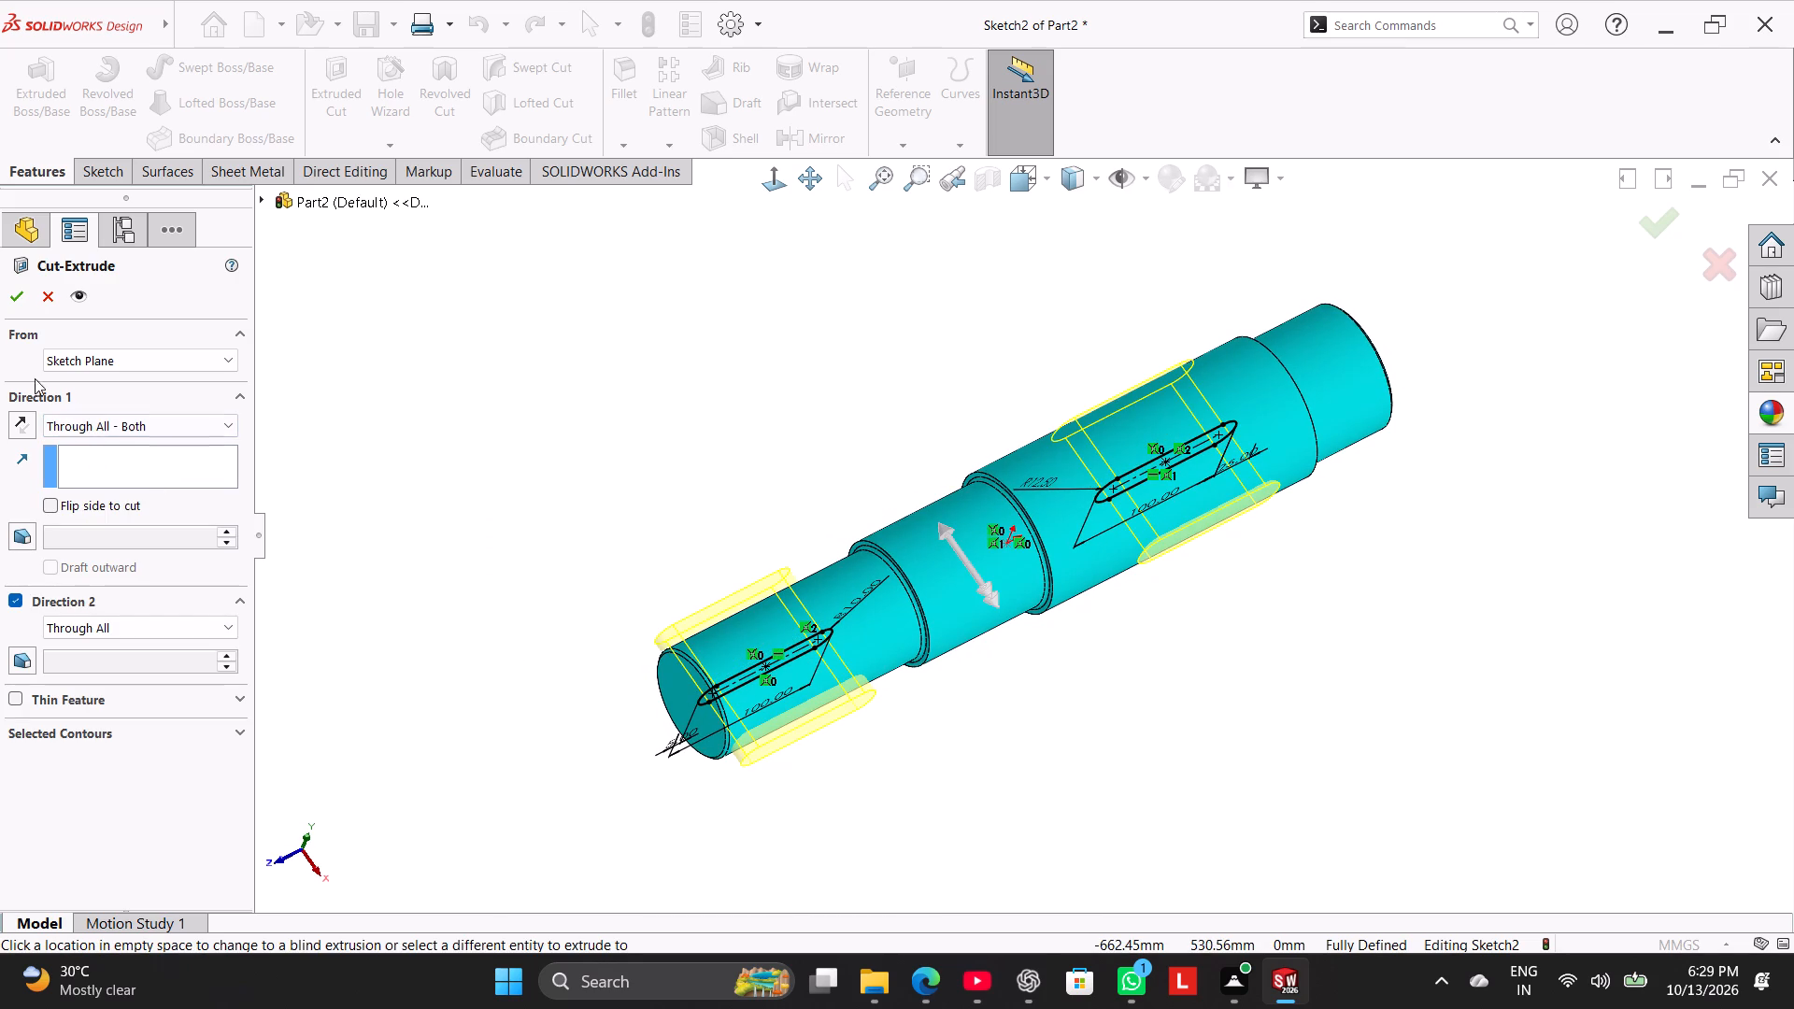
pyautogui.click(18, 291)
pyautogui.click(491, 402)
# Examine both slot cuts from isometric and side-on angles, selecting the smaller slot's inner end face.
pyautogui.moveTo(507, 472); pyautogui.dragTo(1075, 214, button='right')
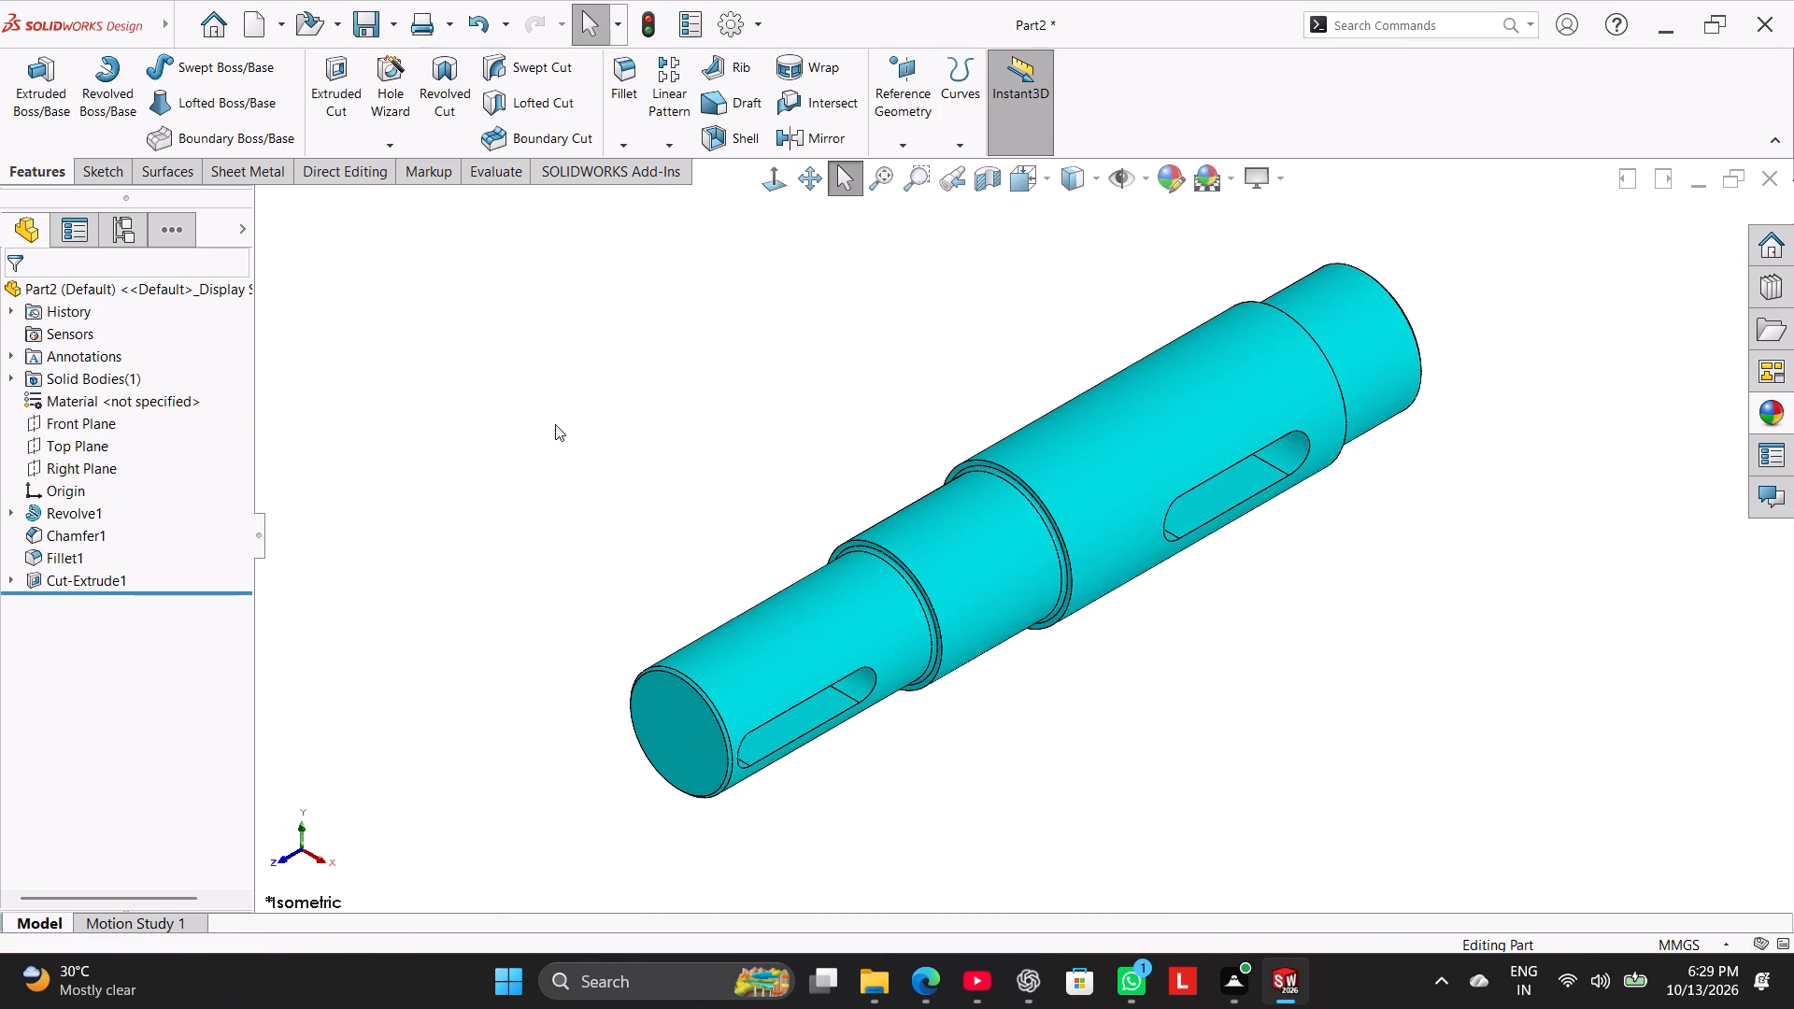
pyautogui.keyDown('ctrl'); pyautogui.click(836, 702); pyautogui.keyUp('ctrl')
pyautogui.click(954, 765)
pyautogui.moveTo(954, 770); pyautogui.dragTo(945, 601, button='middle')
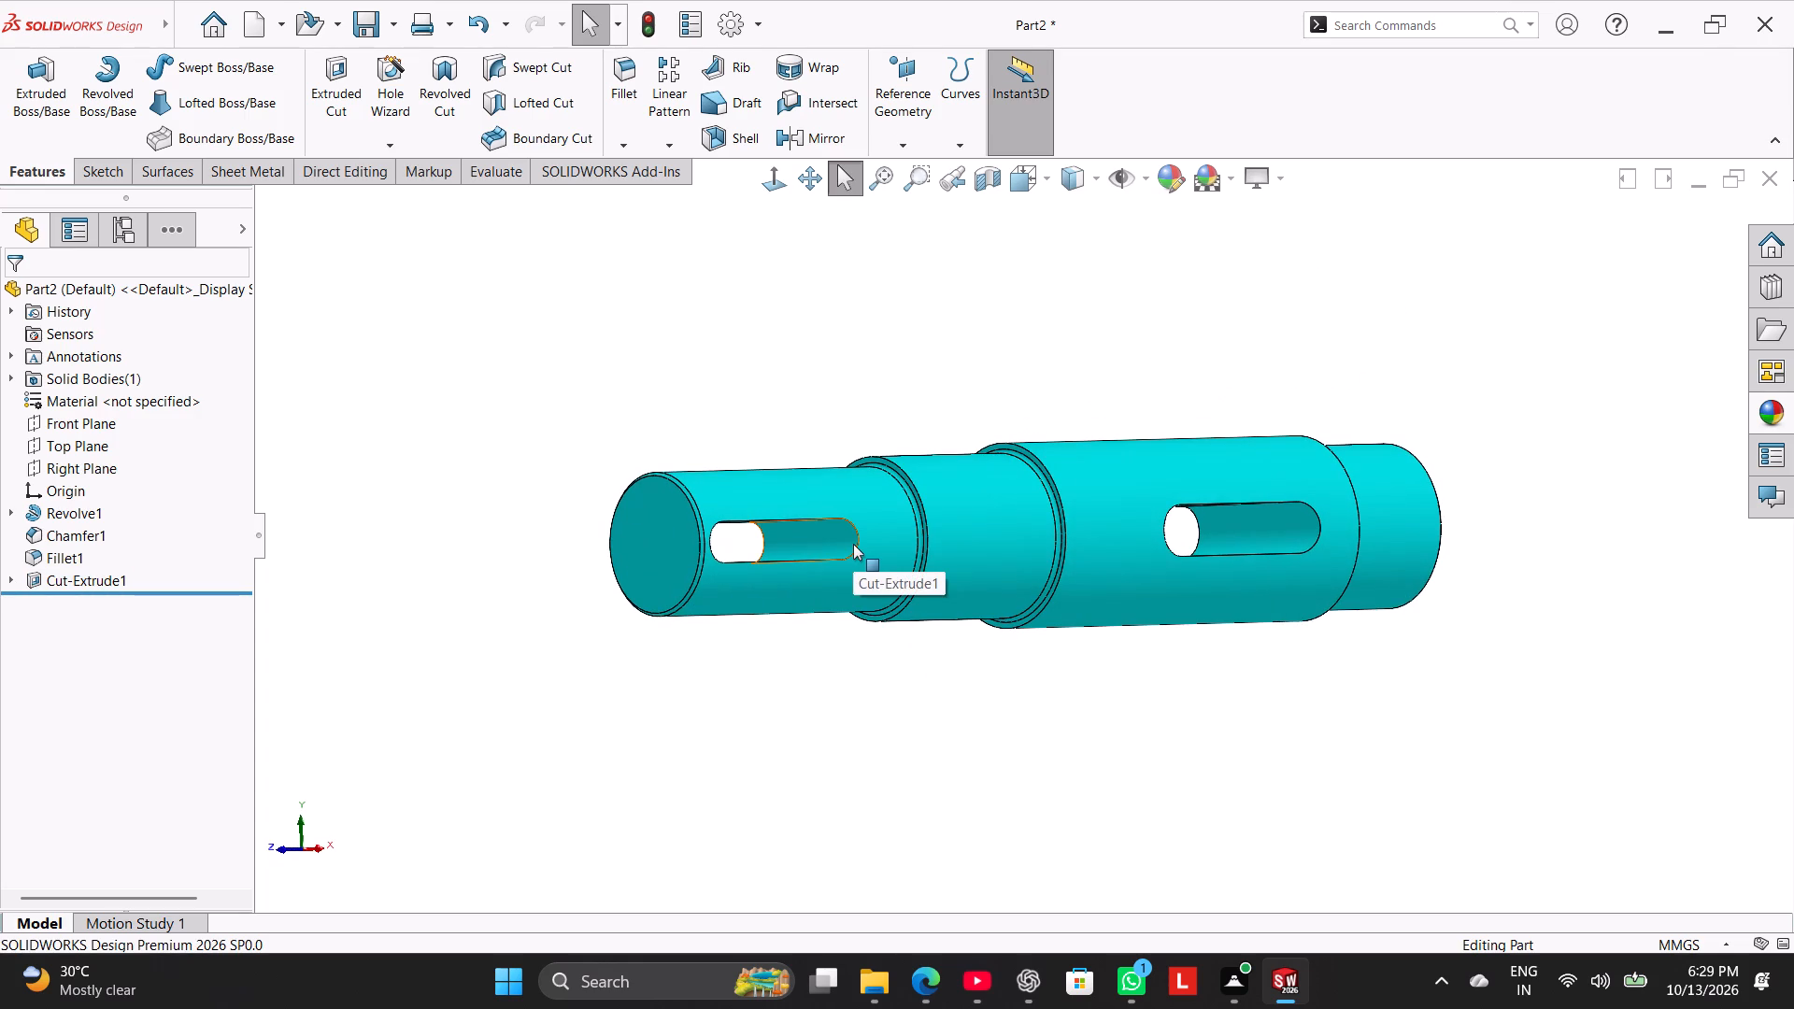
pyautogui.click(853, 544)
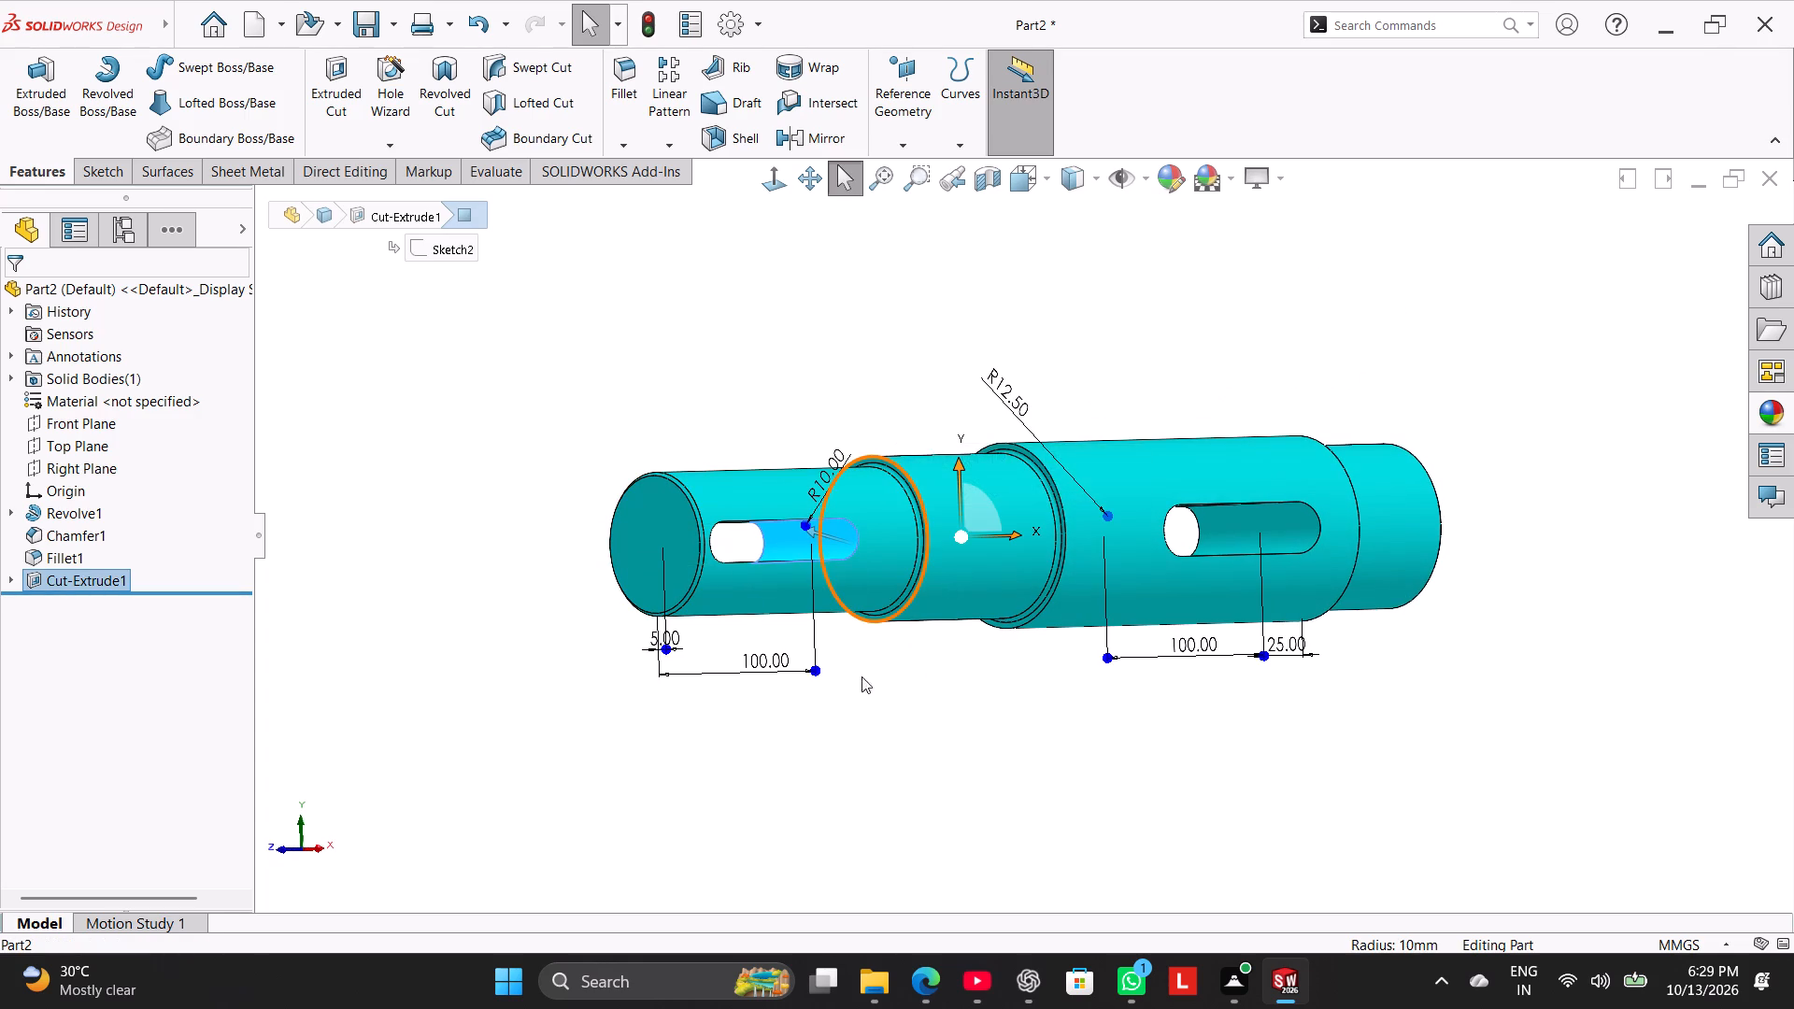
# Examine both keyway slots from several angles, selecting the inner faces of the smaller slot.
pyautogui.moveTo(901, 718); pyautogui.dragTo(749, 738, button='middle')
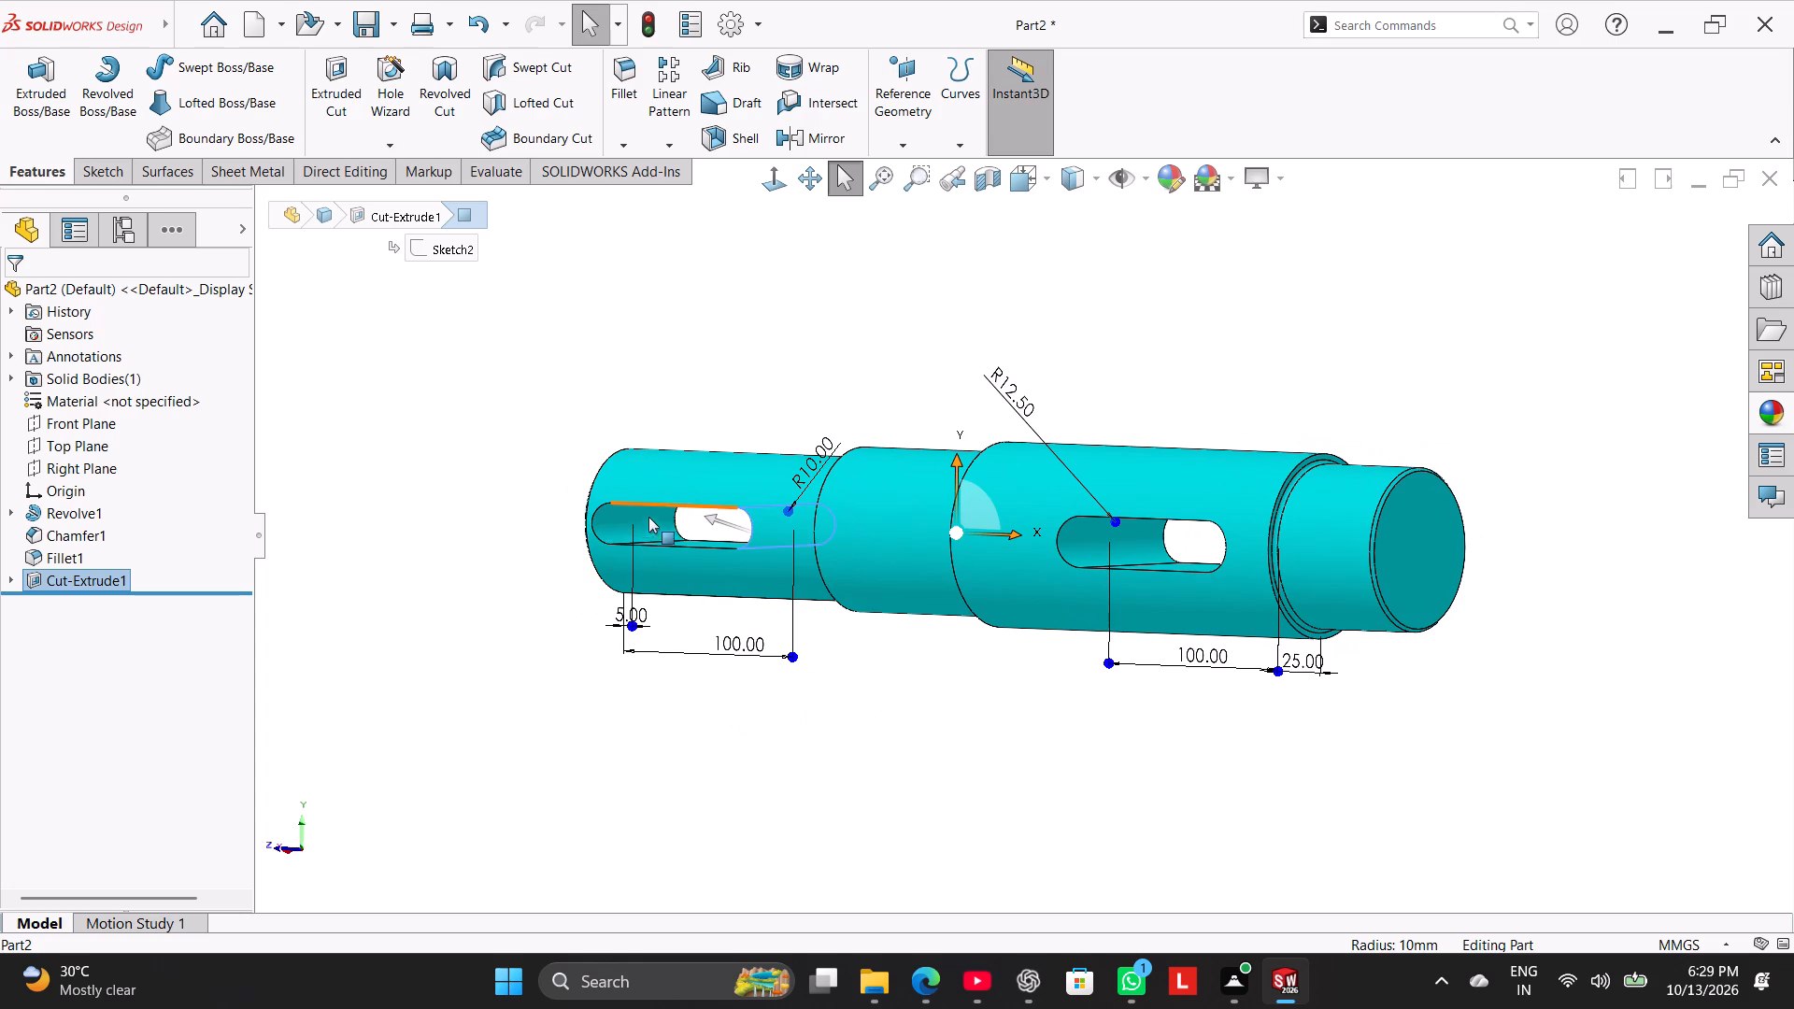
pyautogui.keyDown('ctrl'); pyautogui.click(645, 524); pyautogui.keyUp('ctrl')
pyautogui.keyDown('ctrl'); pyautogui.moveTo(729, 733); pyautogui.dragTo(799, 828, button='middle'); pyautogui.keyUp('ctrl')
pyautogui.keyDown('ctrl'); pyautogui.moveTo(718, 840); pyautogui.dragTo(773, 860, button='middle'); pyautogui.keyUp('ctrl')
pyautogui.moveTo(715, 817); pyautogui.dragTo(800, 876, button='middle')
pyautogui.keyDown('ctrl'); pyautogui.click(798, 647); pyautogui.keyUp('ctrl')
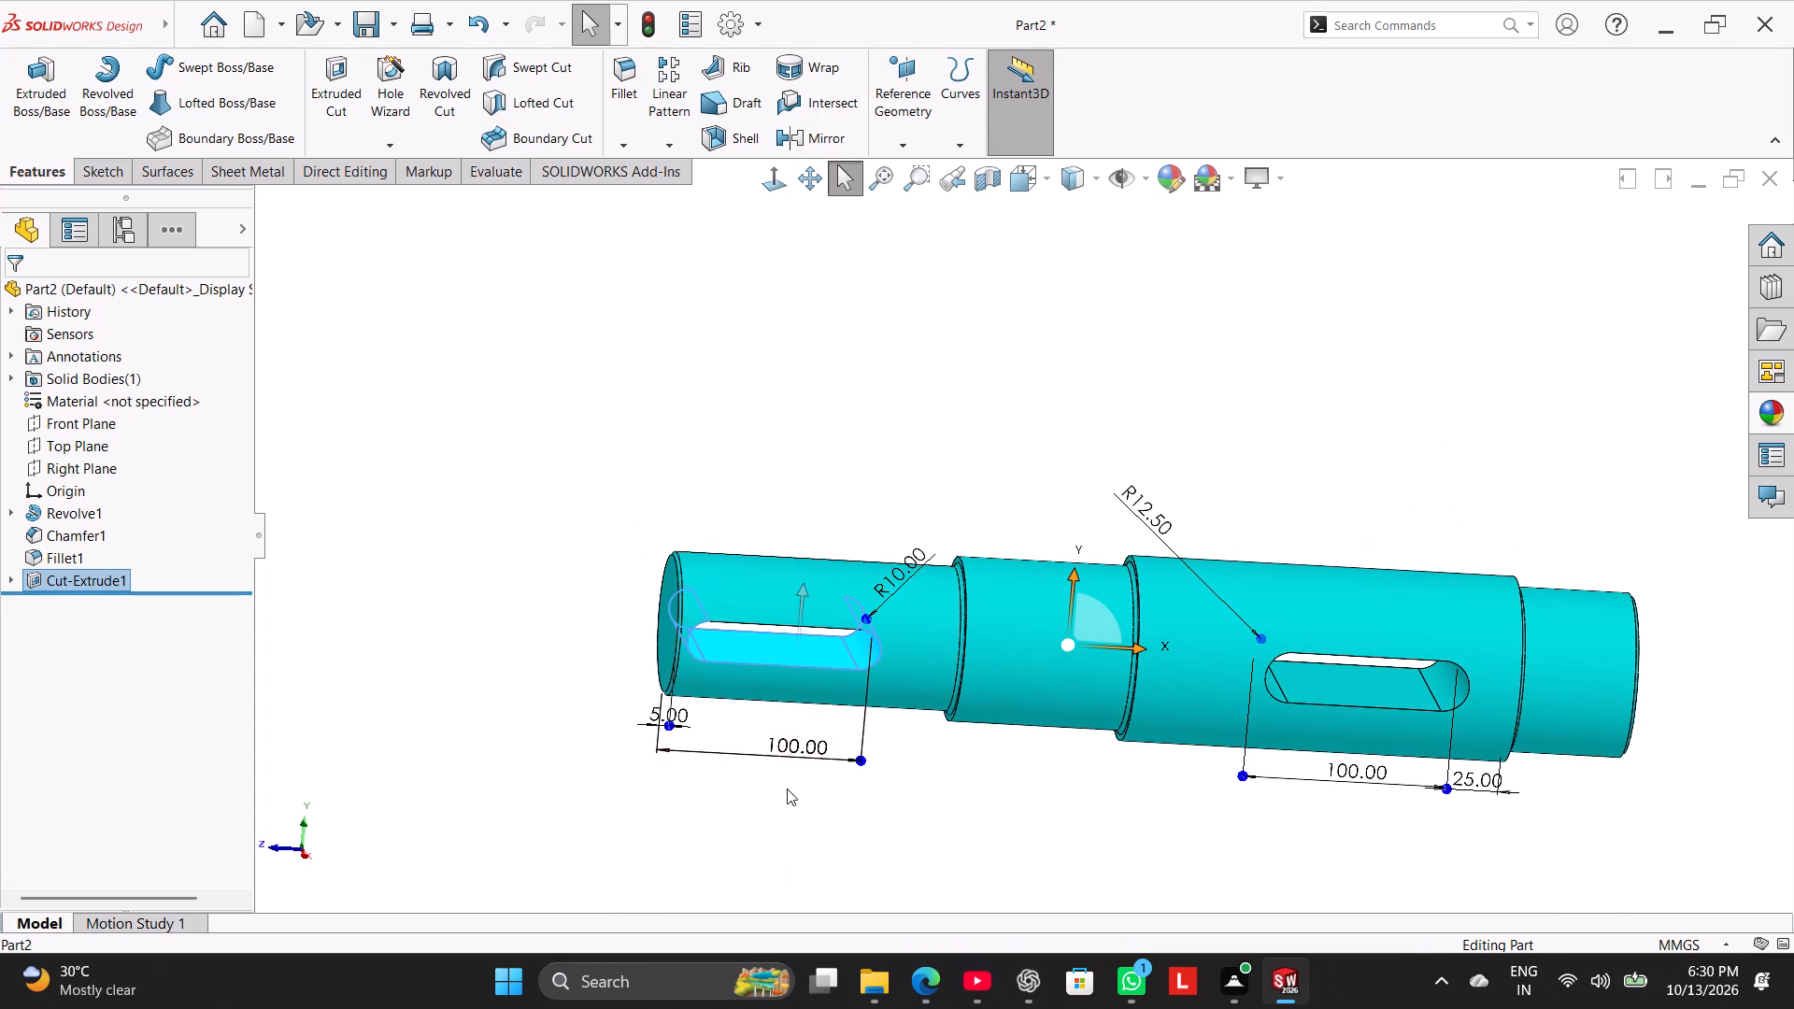
pyautogui.keyDown('ctrl'); pyautogui.moveTo(787, 789); pyautogui.dragTo(804, 717, button='middle'); pyautogui.keyUp('ctrl')
pyautogui.moveTo(781, 814); pyautogui.dragTo(762, 715, button='middle')
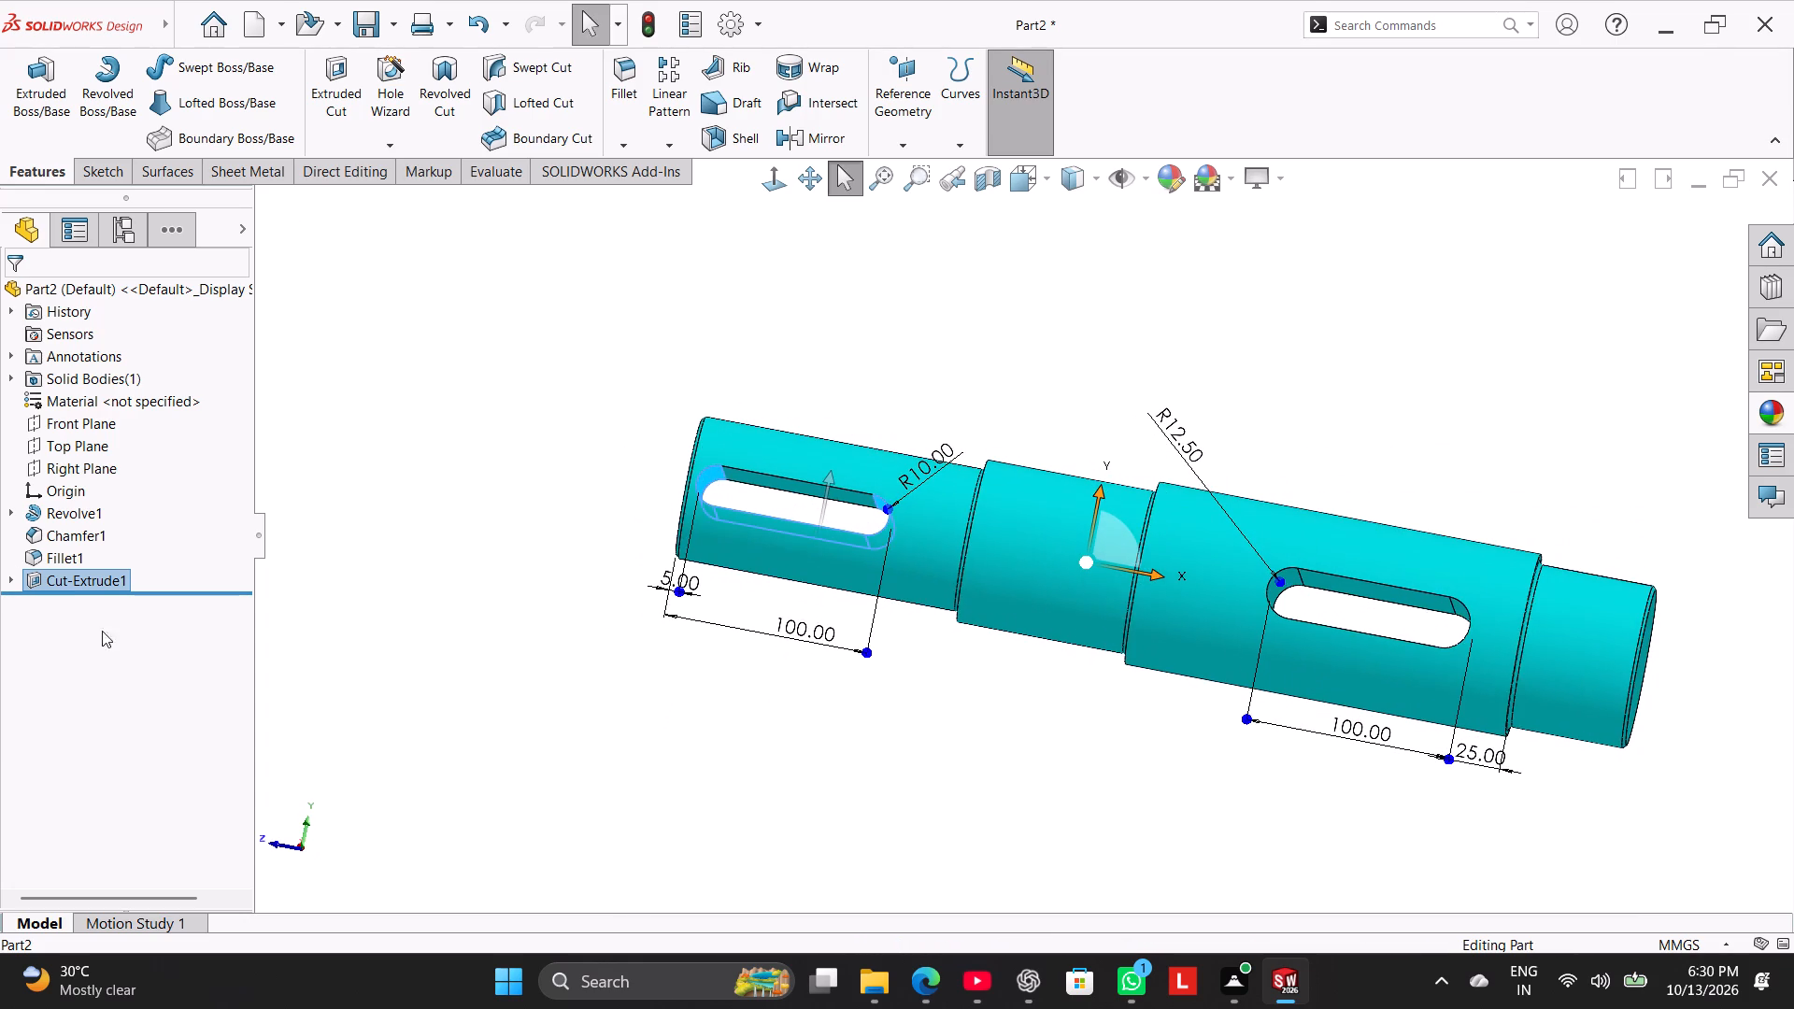
pyautogui.click(352, 561)
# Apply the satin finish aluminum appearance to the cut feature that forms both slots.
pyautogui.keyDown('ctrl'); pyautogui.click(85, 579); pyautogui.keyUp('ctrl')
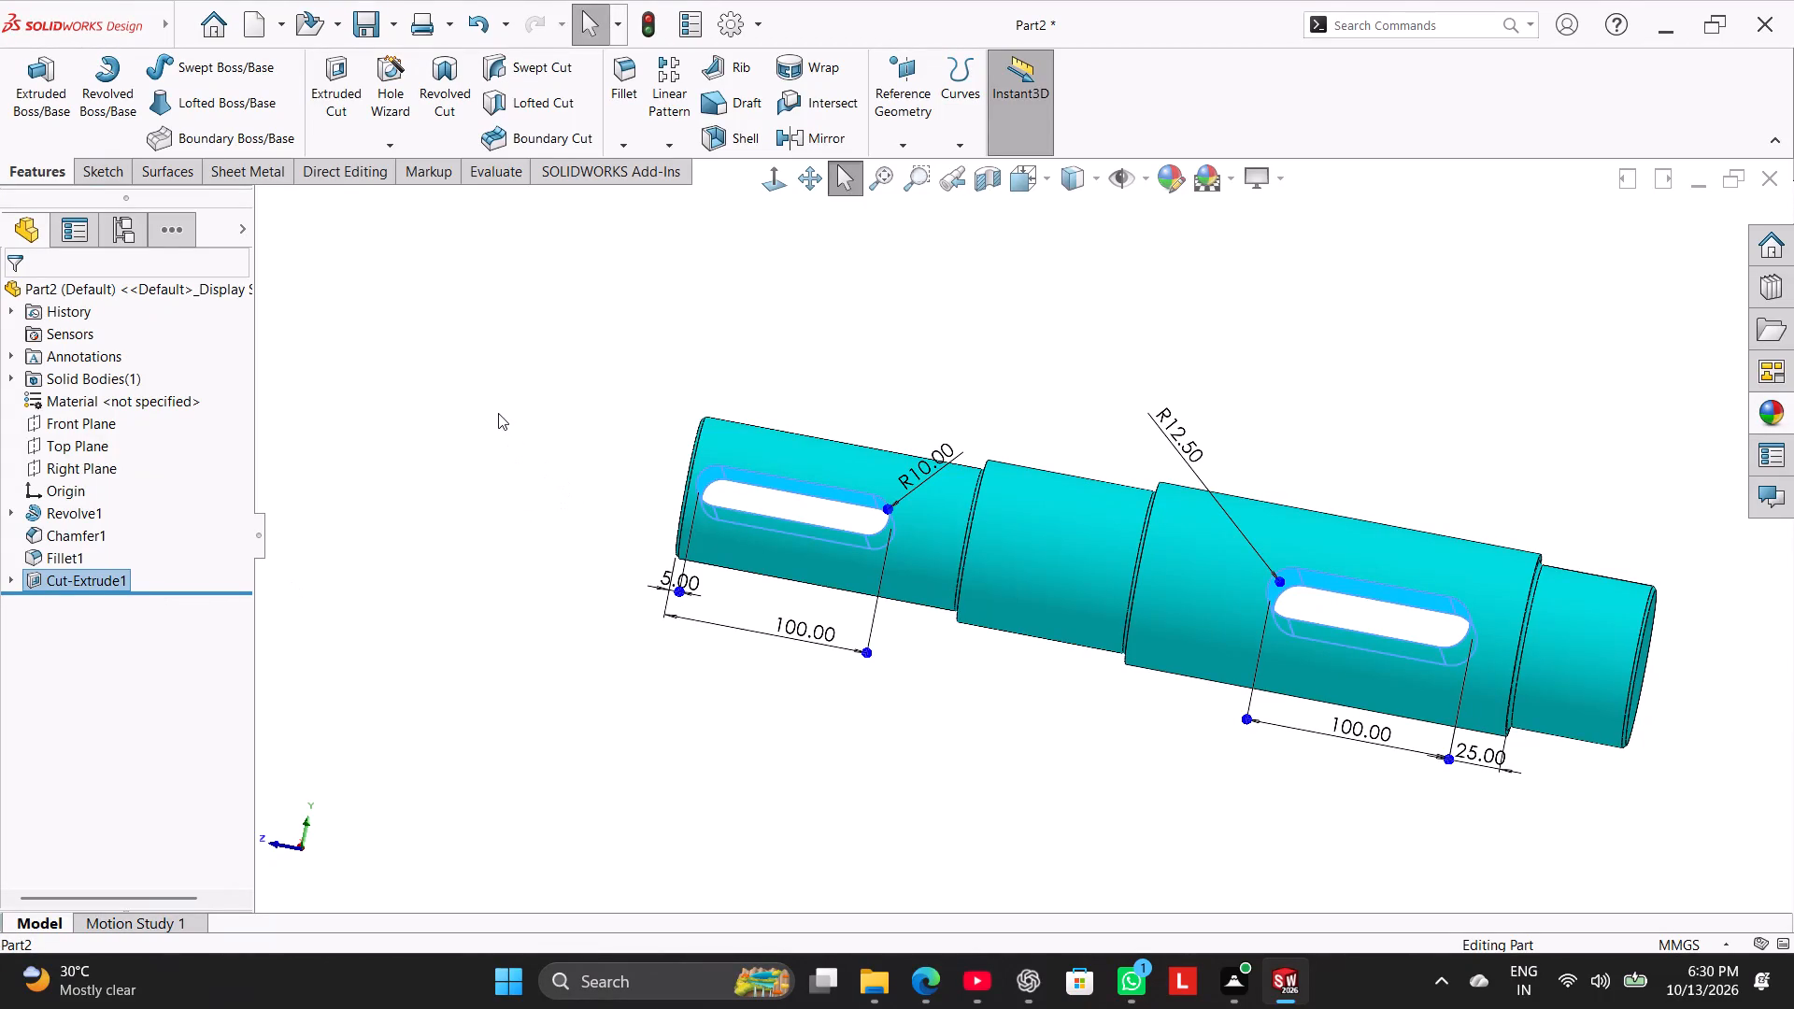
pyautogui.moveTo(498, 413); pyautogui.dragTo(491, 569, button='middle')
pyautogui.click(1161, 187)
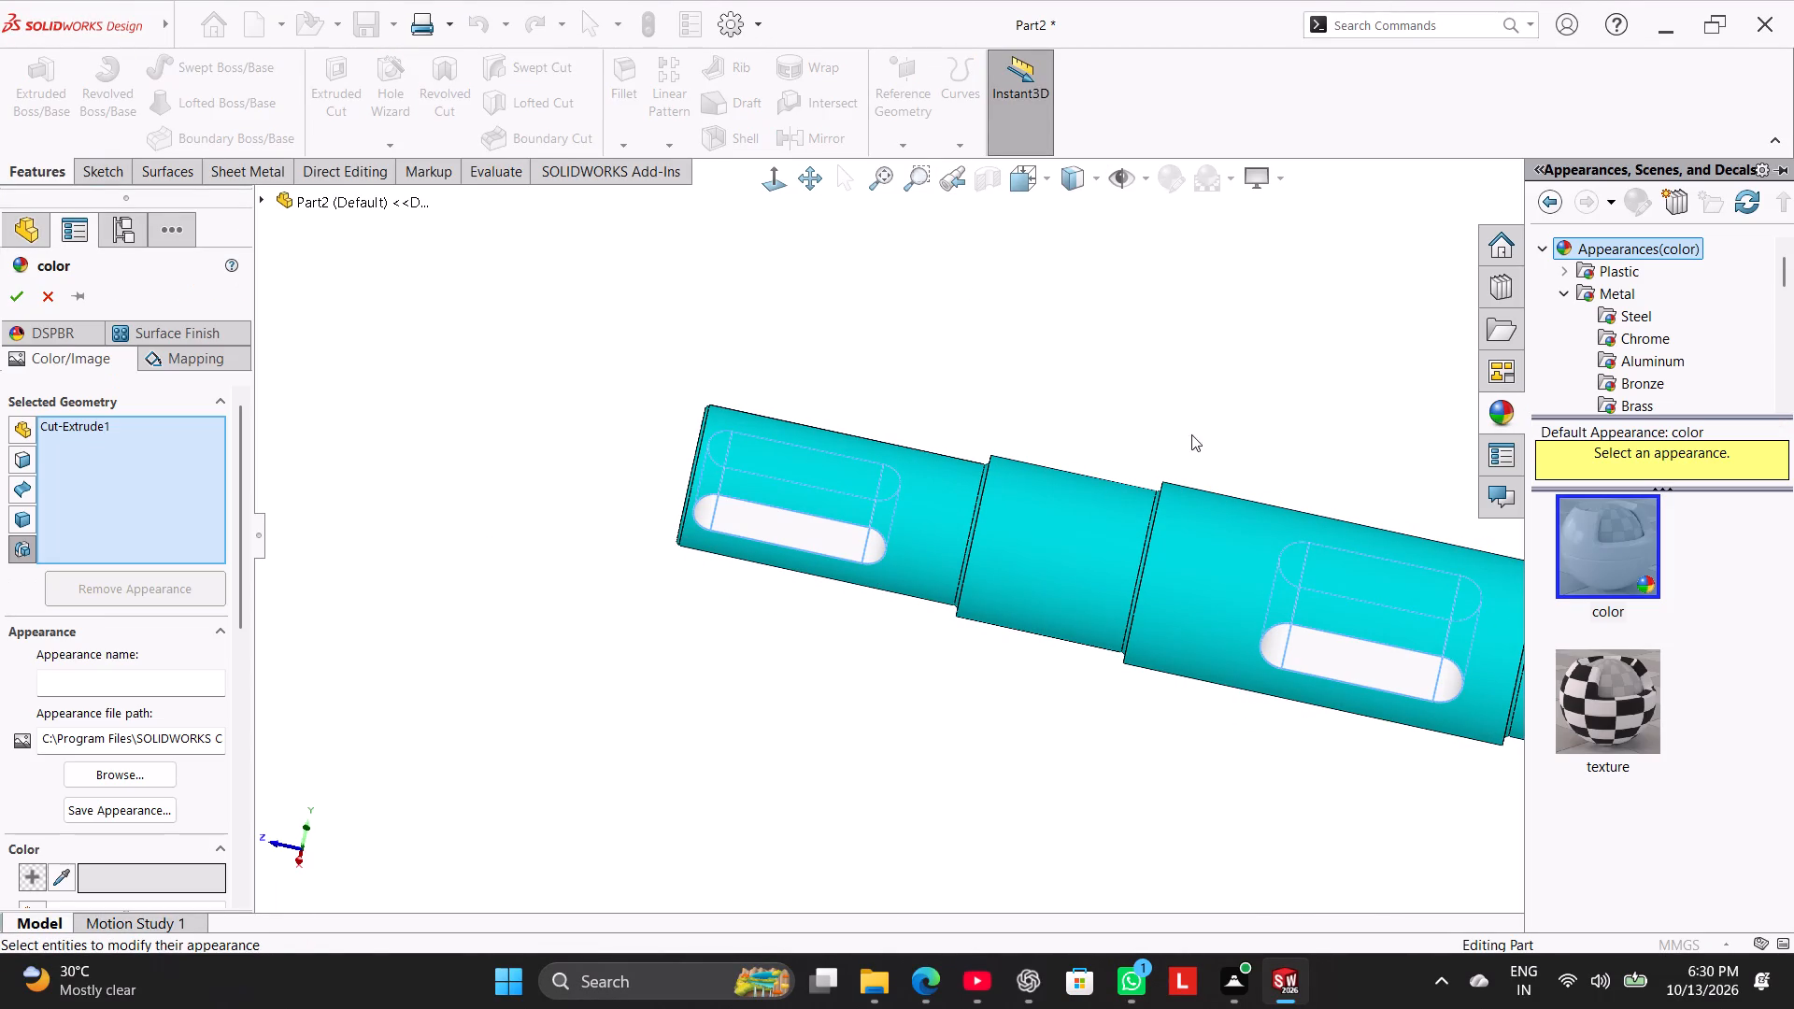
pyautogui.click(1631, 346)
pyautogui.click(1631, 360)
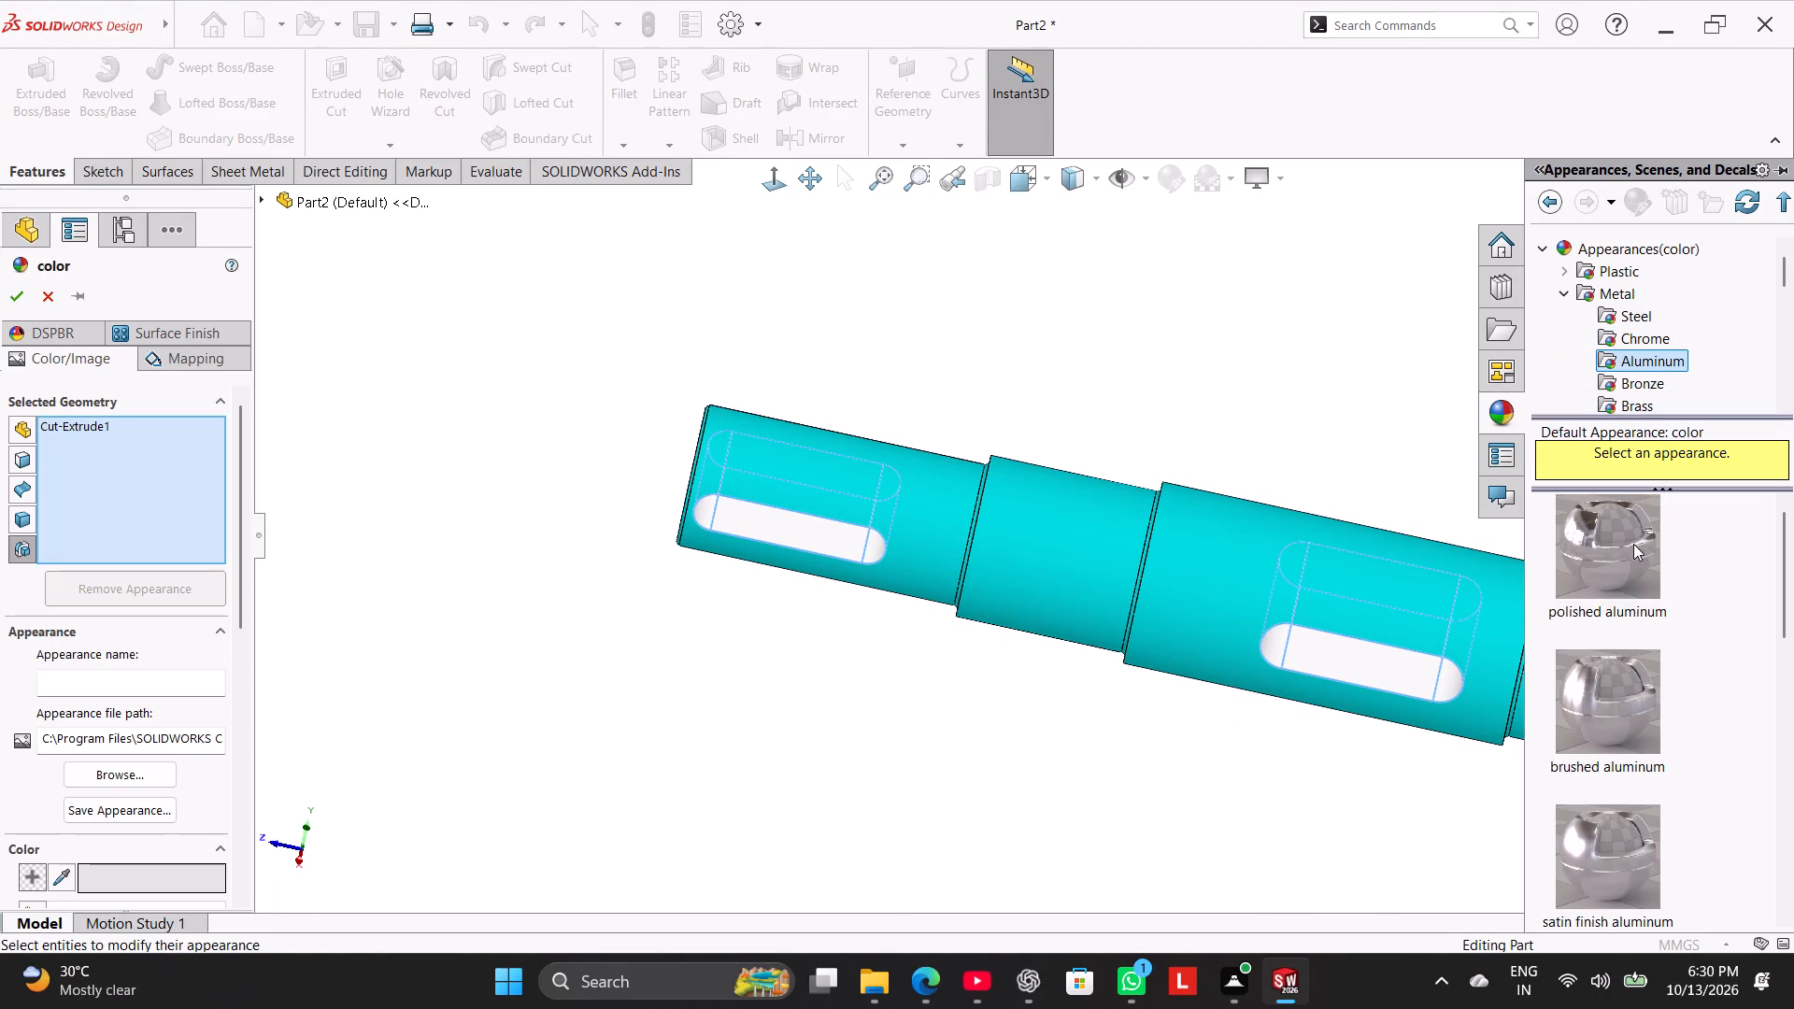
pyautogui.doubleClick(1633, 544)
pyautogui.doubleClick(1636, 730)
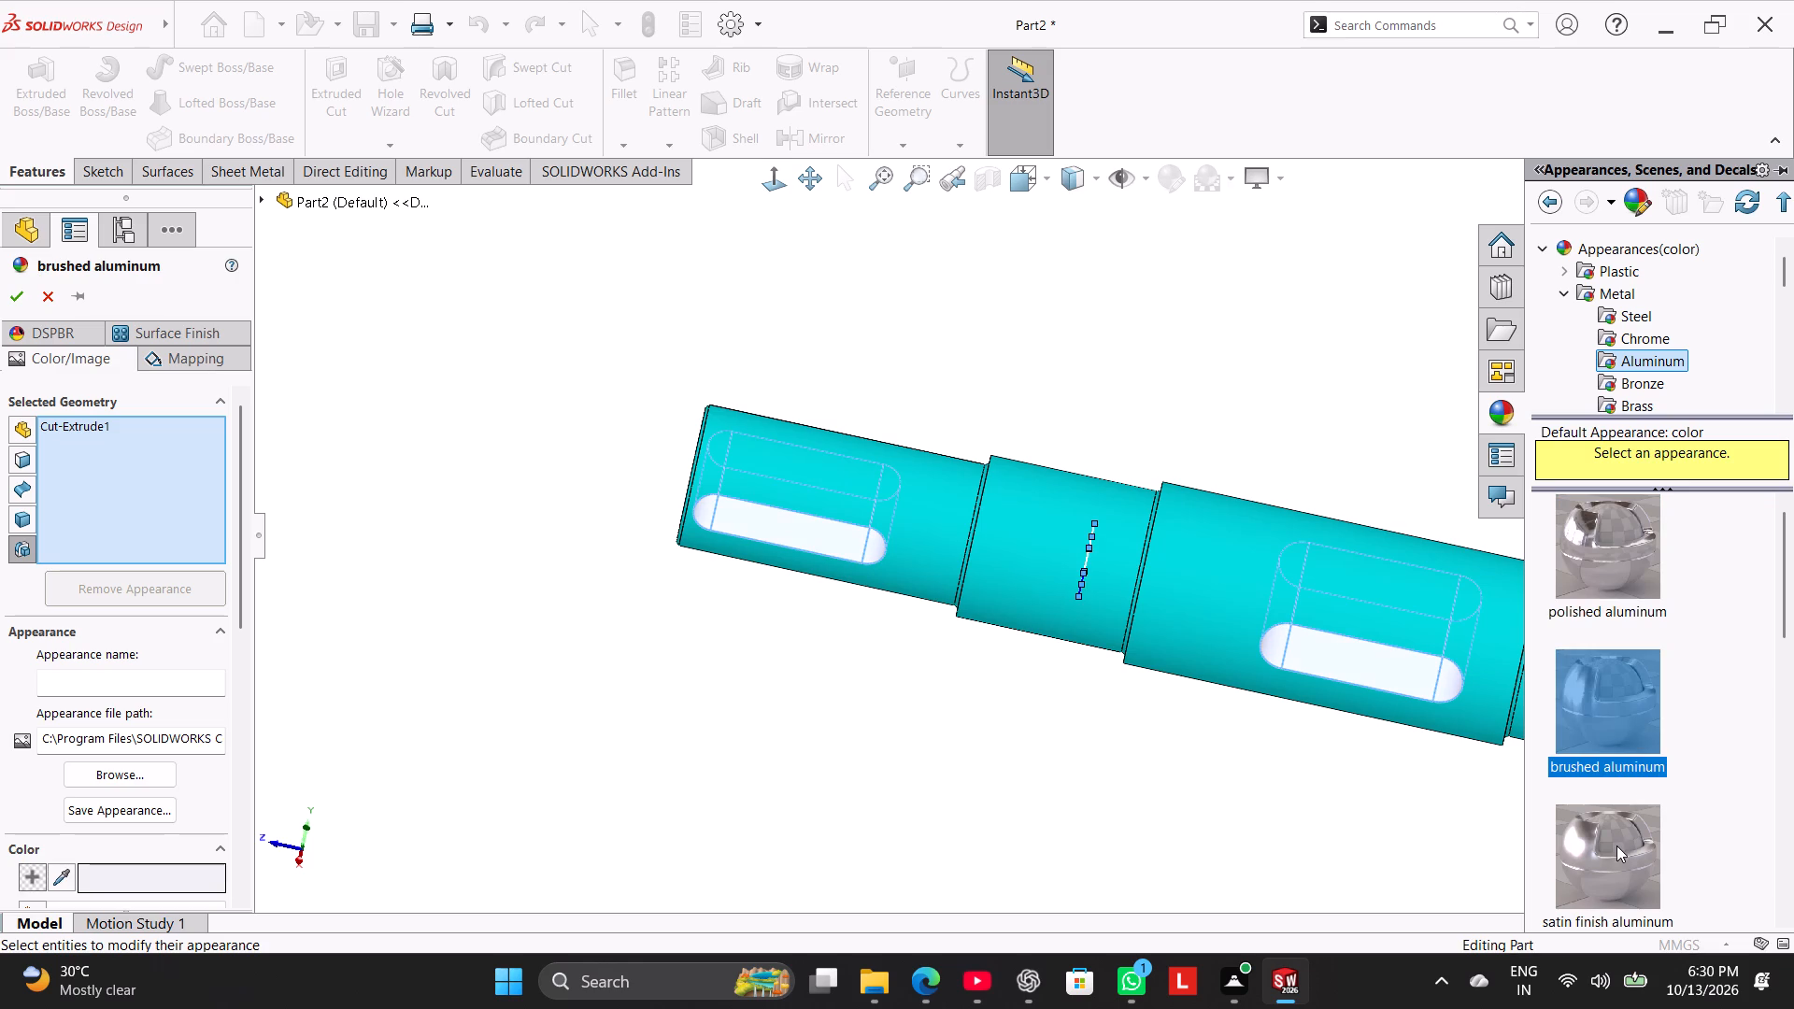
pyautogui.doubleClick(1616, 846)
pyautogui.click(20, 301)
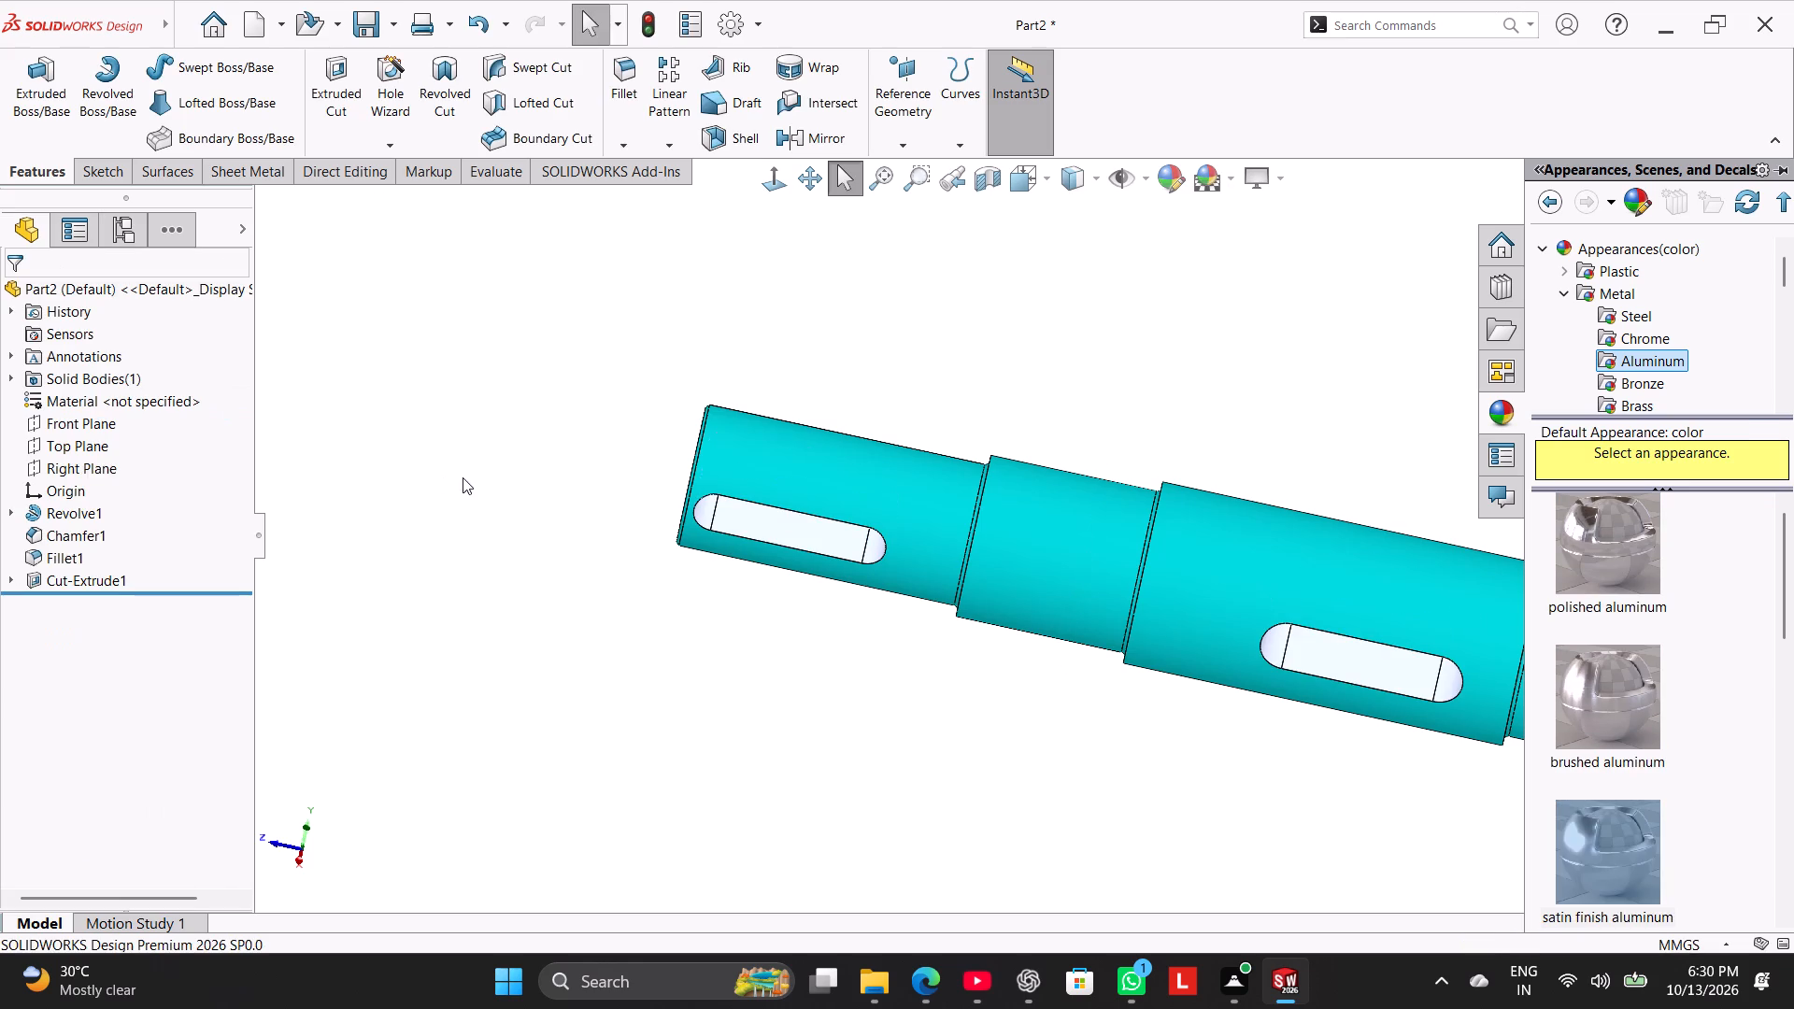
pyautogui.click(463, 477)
# Apply the sandblasted aluminum appearance to the cut feature that forms both slots.
pyautogui.moveTo(484, 565); pyautogui.dragTo(991, 434, button='right')
pyautogui.moveTo(507, 597); pyautogui.dragTo(1241, 311, button='right')
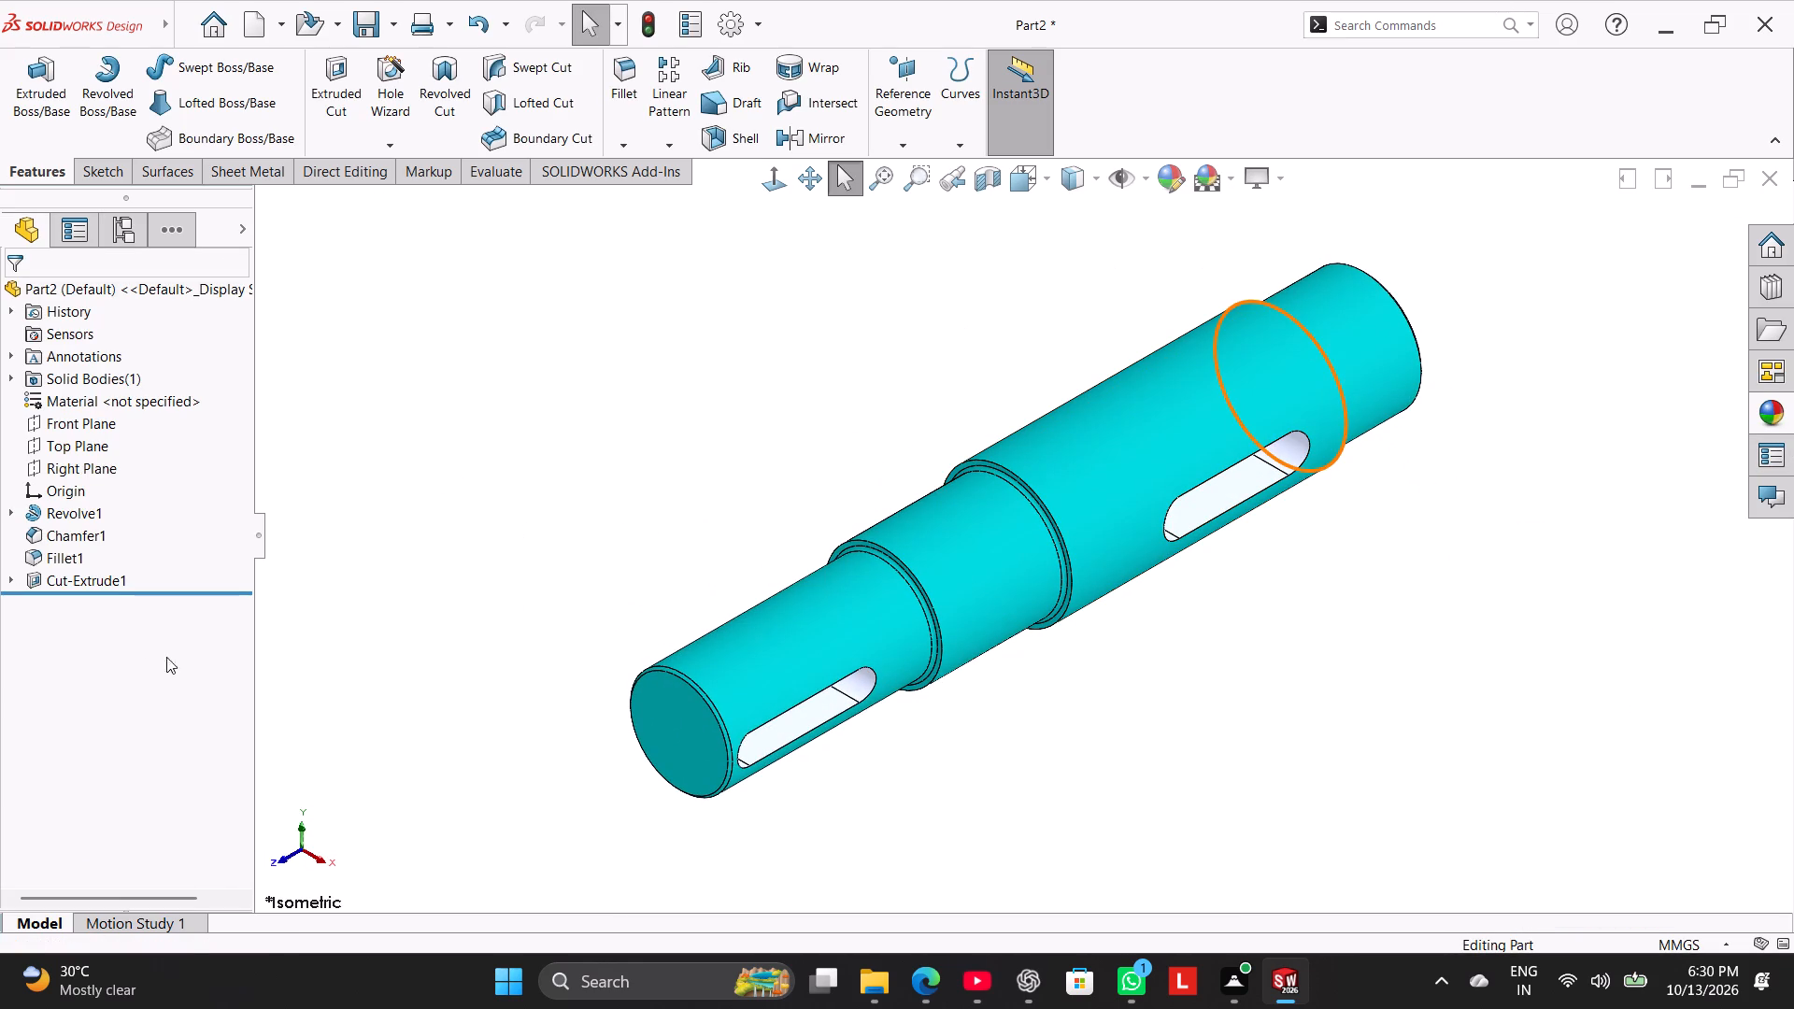
pyautogui.click(112, 591)
pyautogui.click(112, 587)
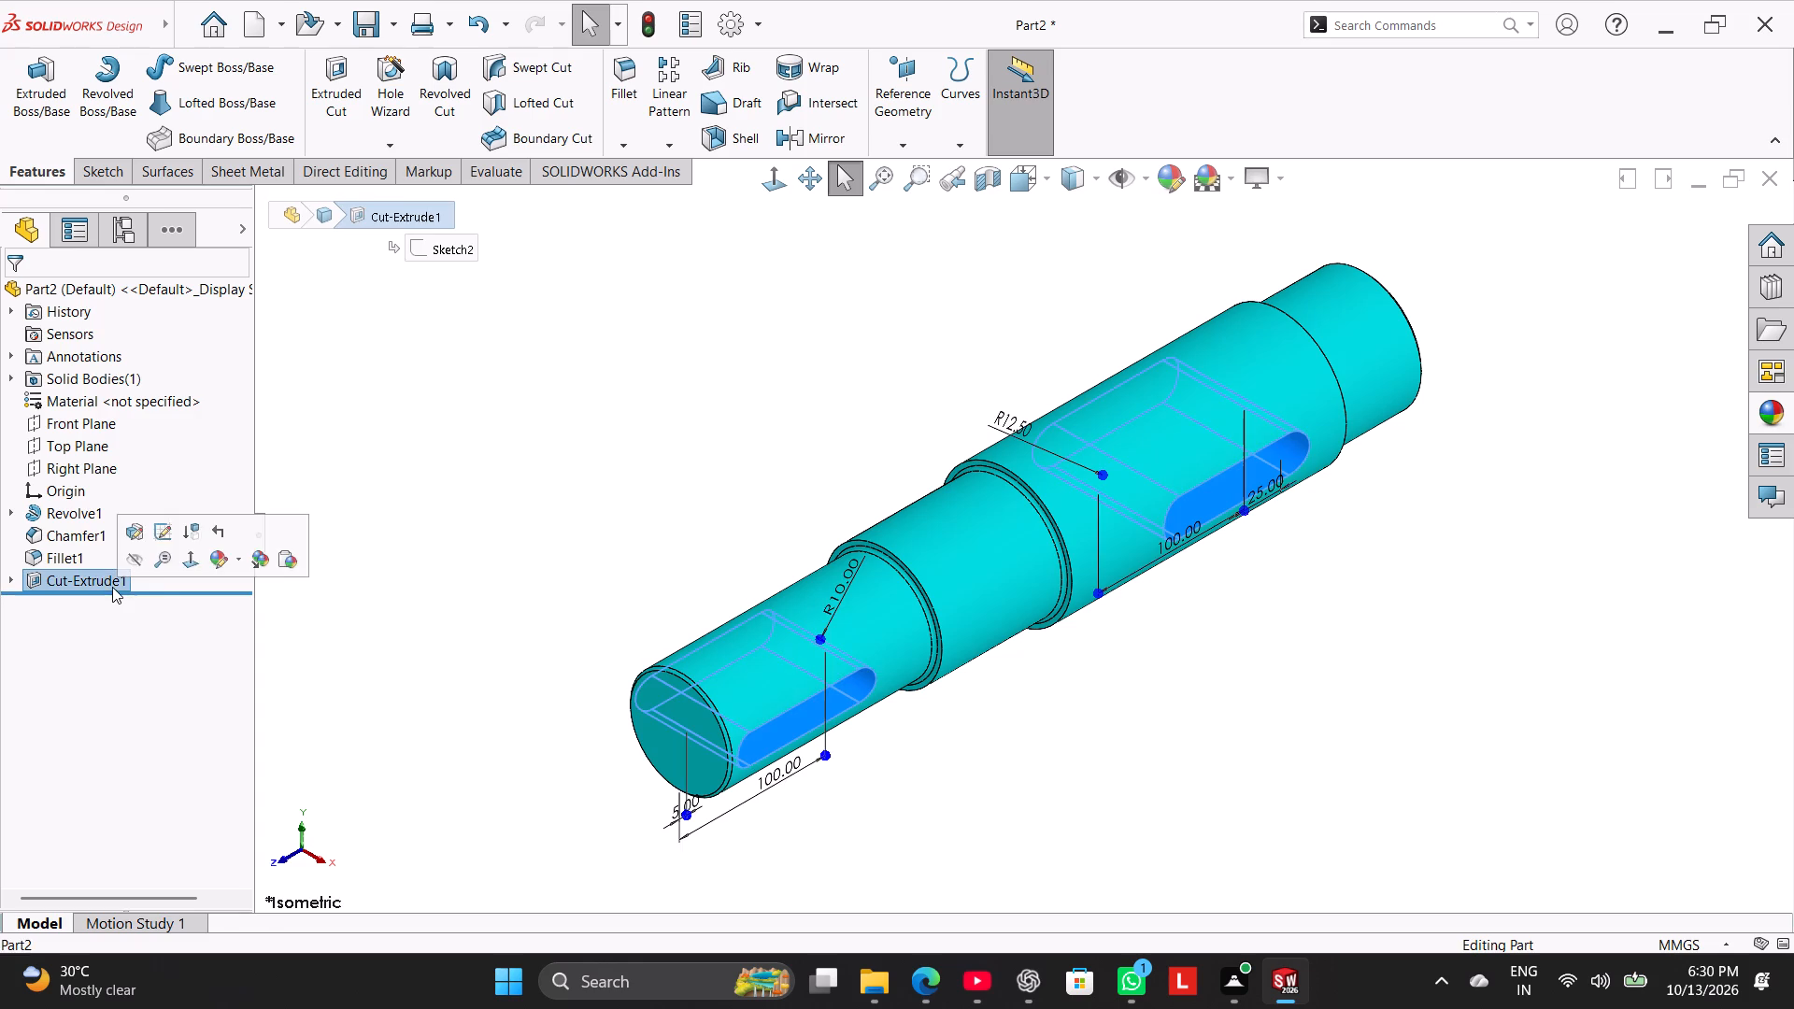
pyautogui.click(1169, 179)
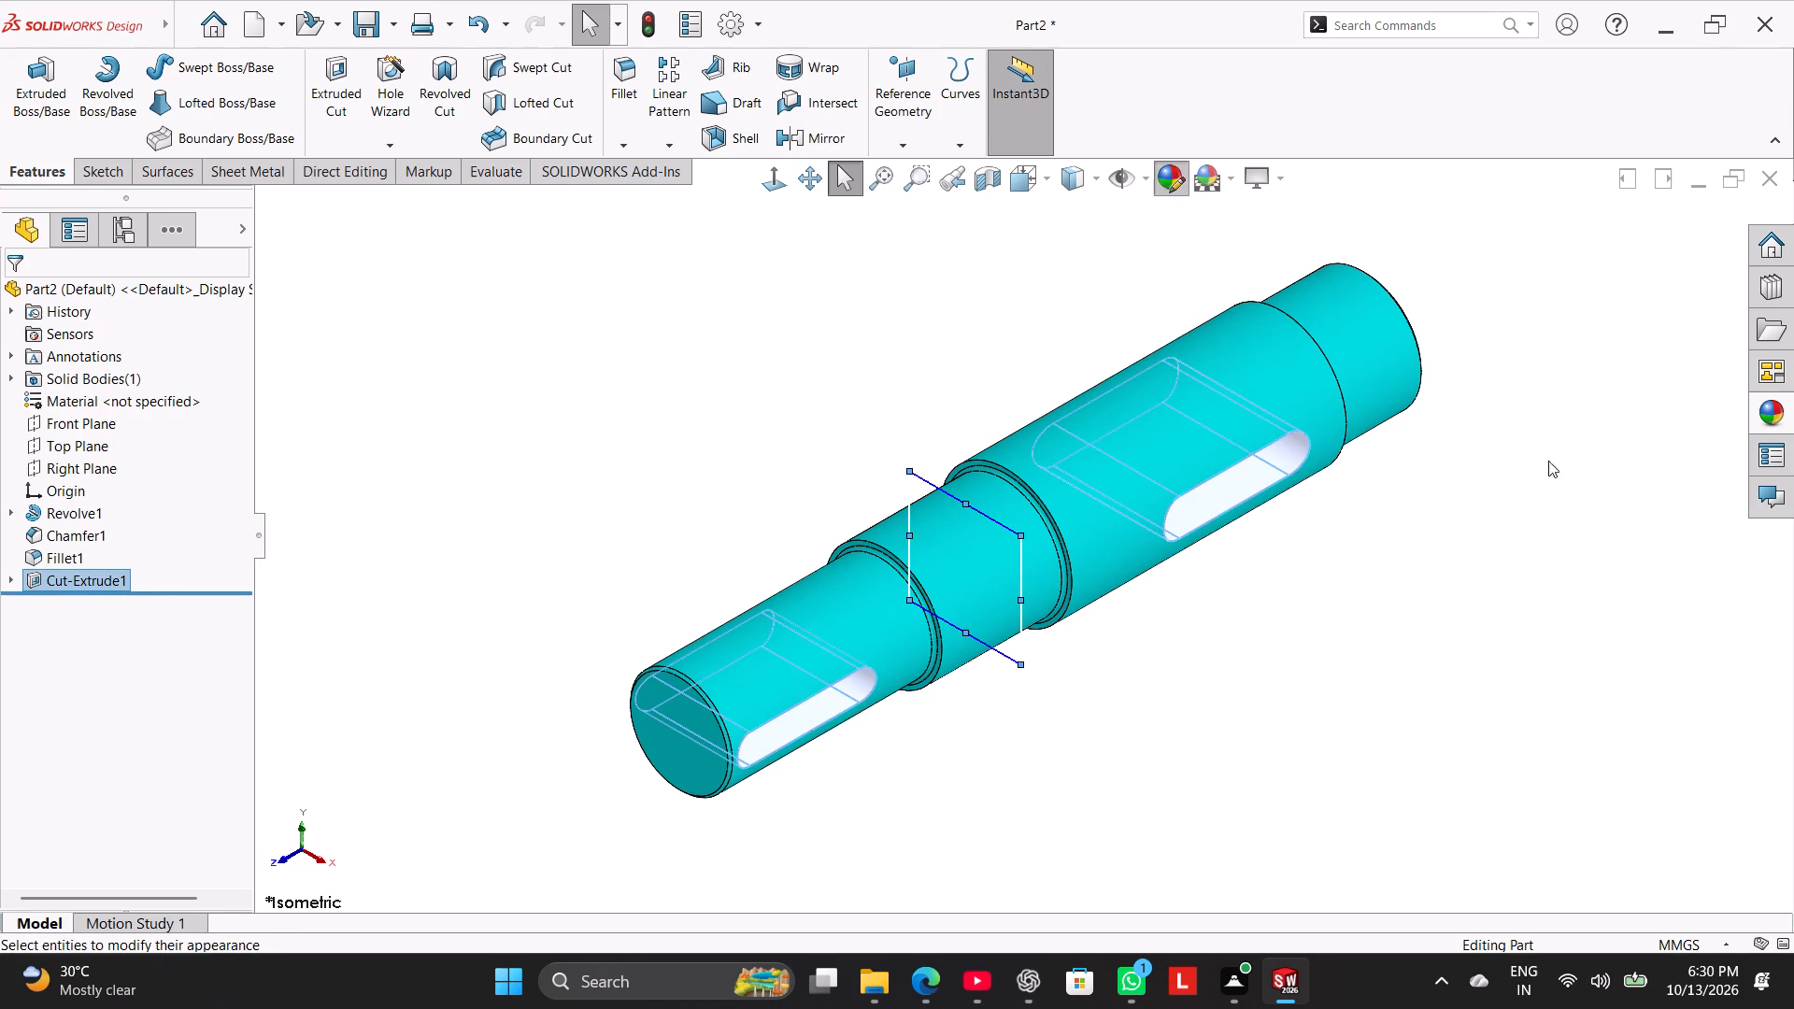
pyautogui.scroll(-1, 1648, 772)
pyautogui.doubleClick(1626, 827)
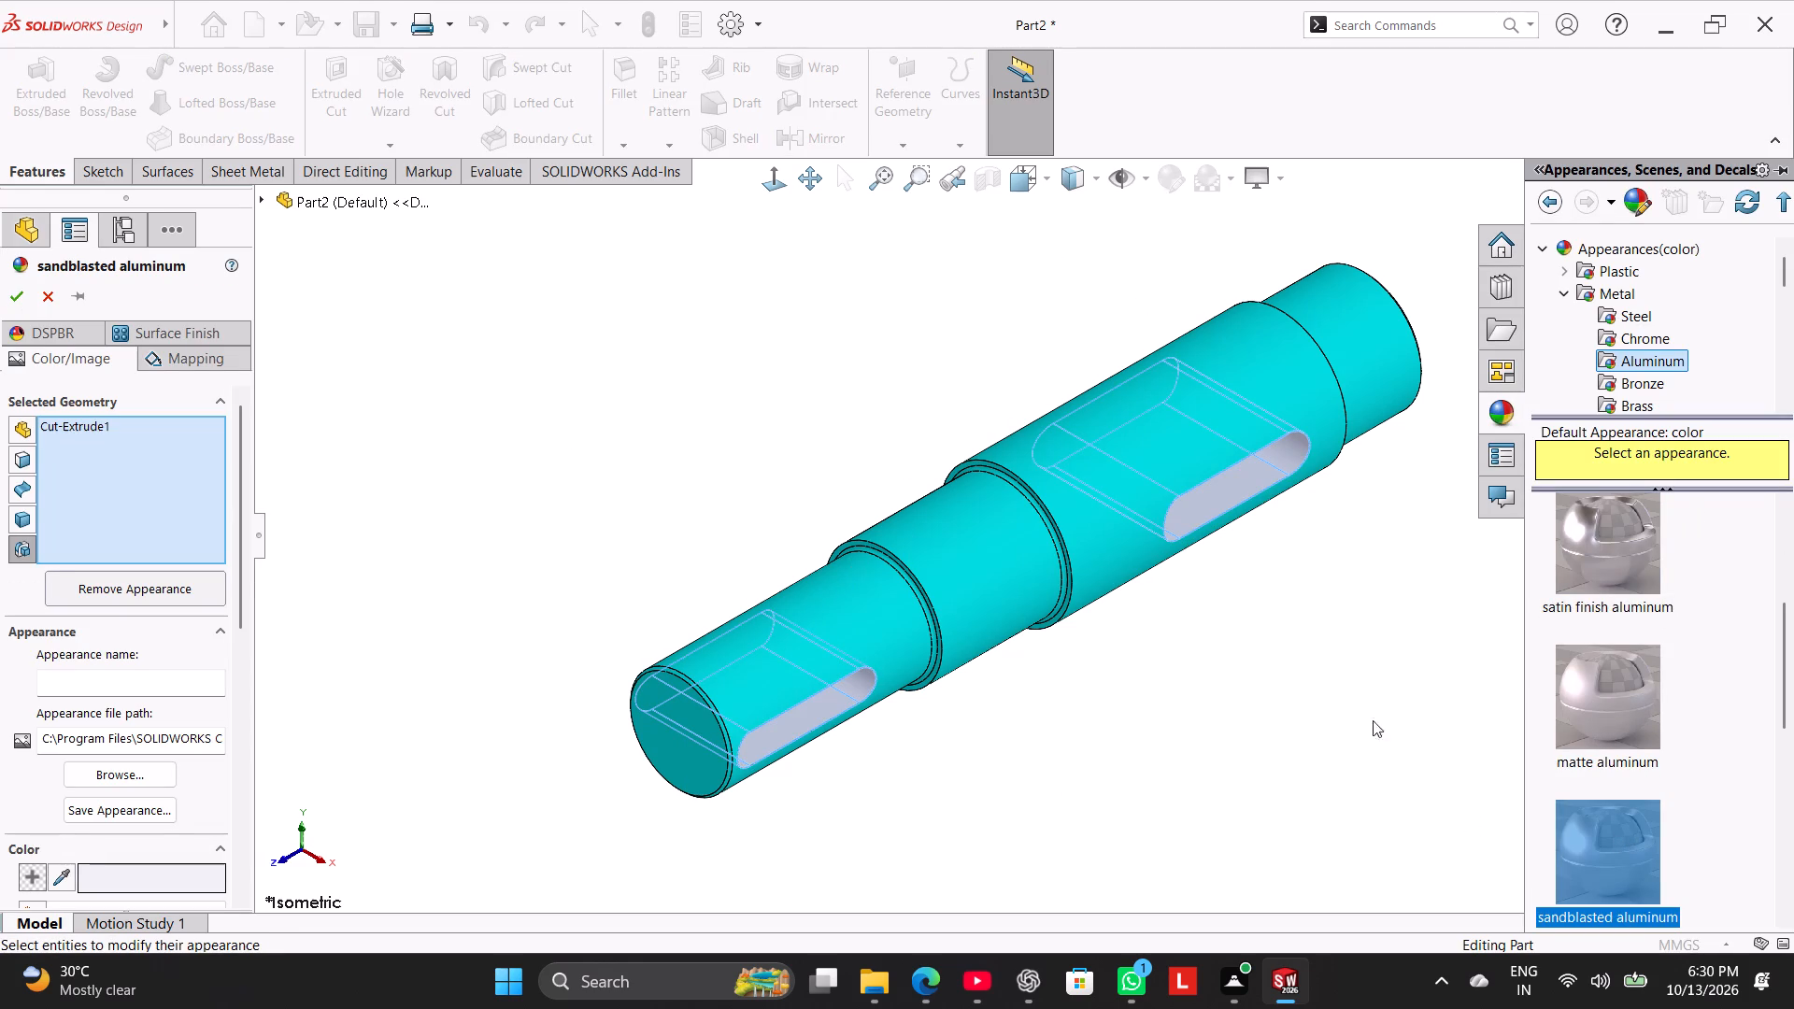
pyautogui.click(19, 293)
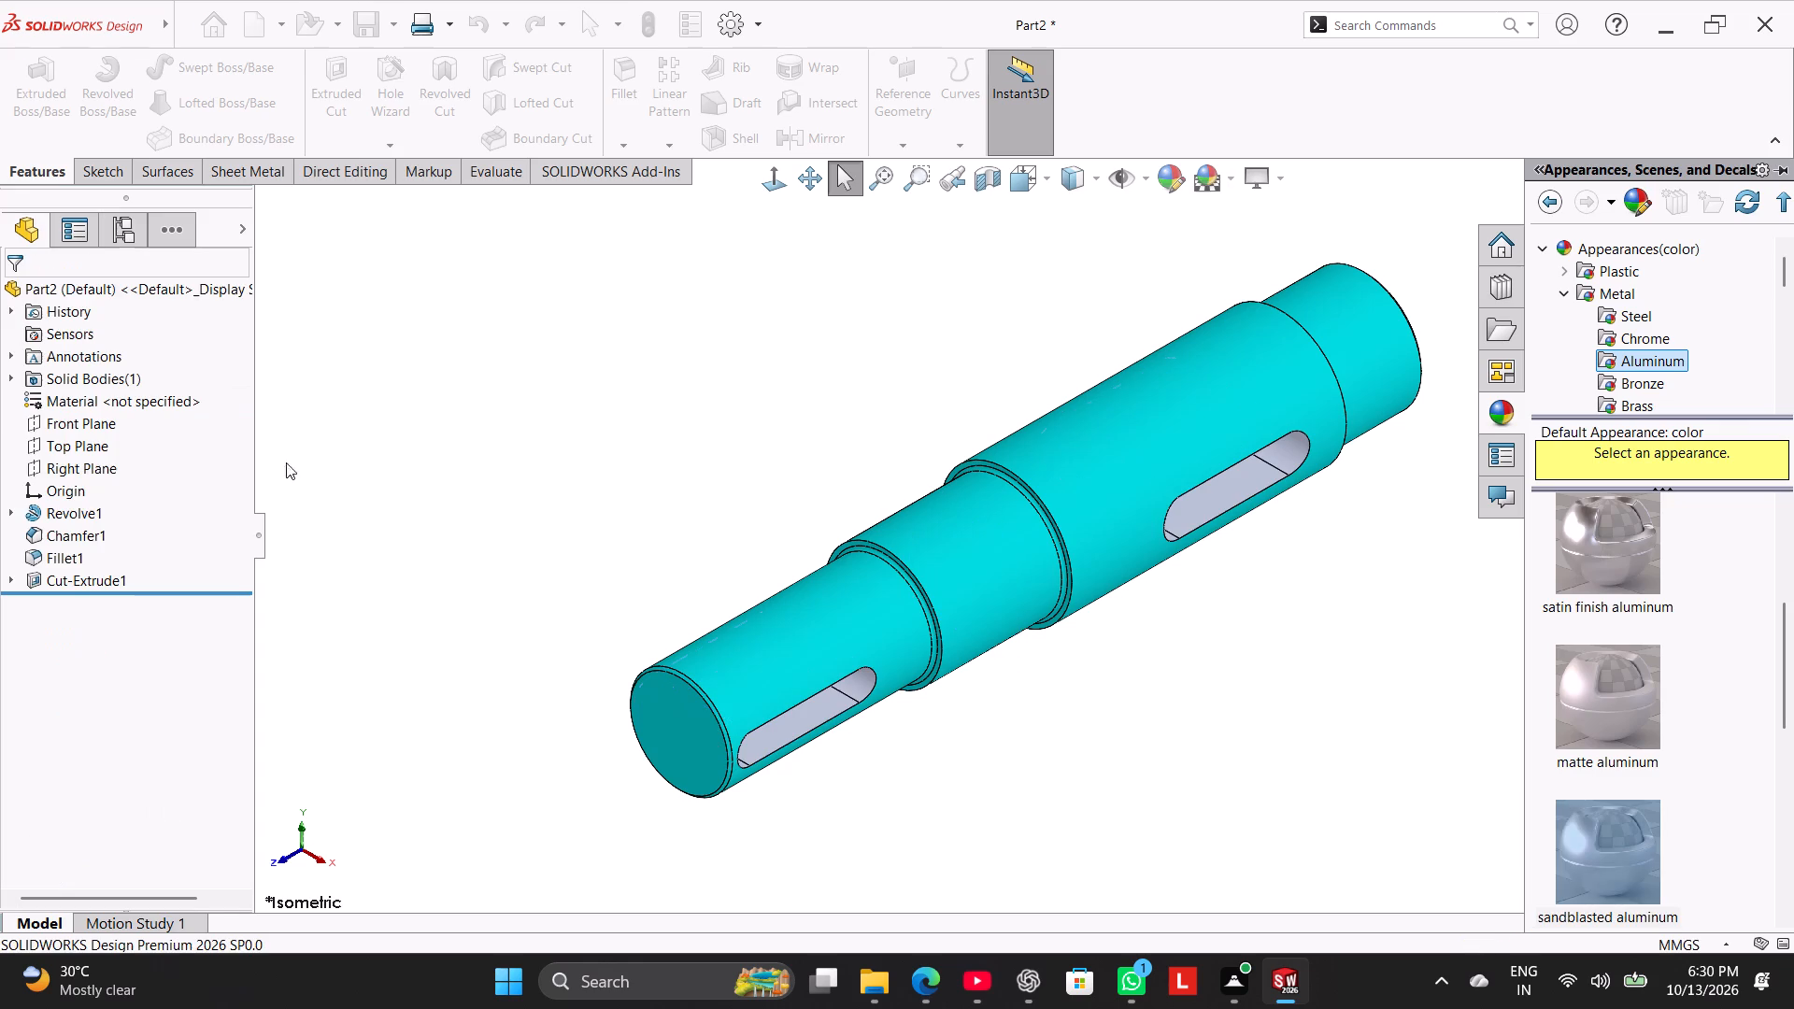
pyautogui.click(585, 468)
# Examine the shaft and its slot faces in isometric and right-side views.
pyautogui.moveTo(553, 552); pyautogui.dragTo(1050, 337, button='right')
pyautogui.moveTo(714, 513); pyautogui.dragTo(947, 337, button='right')
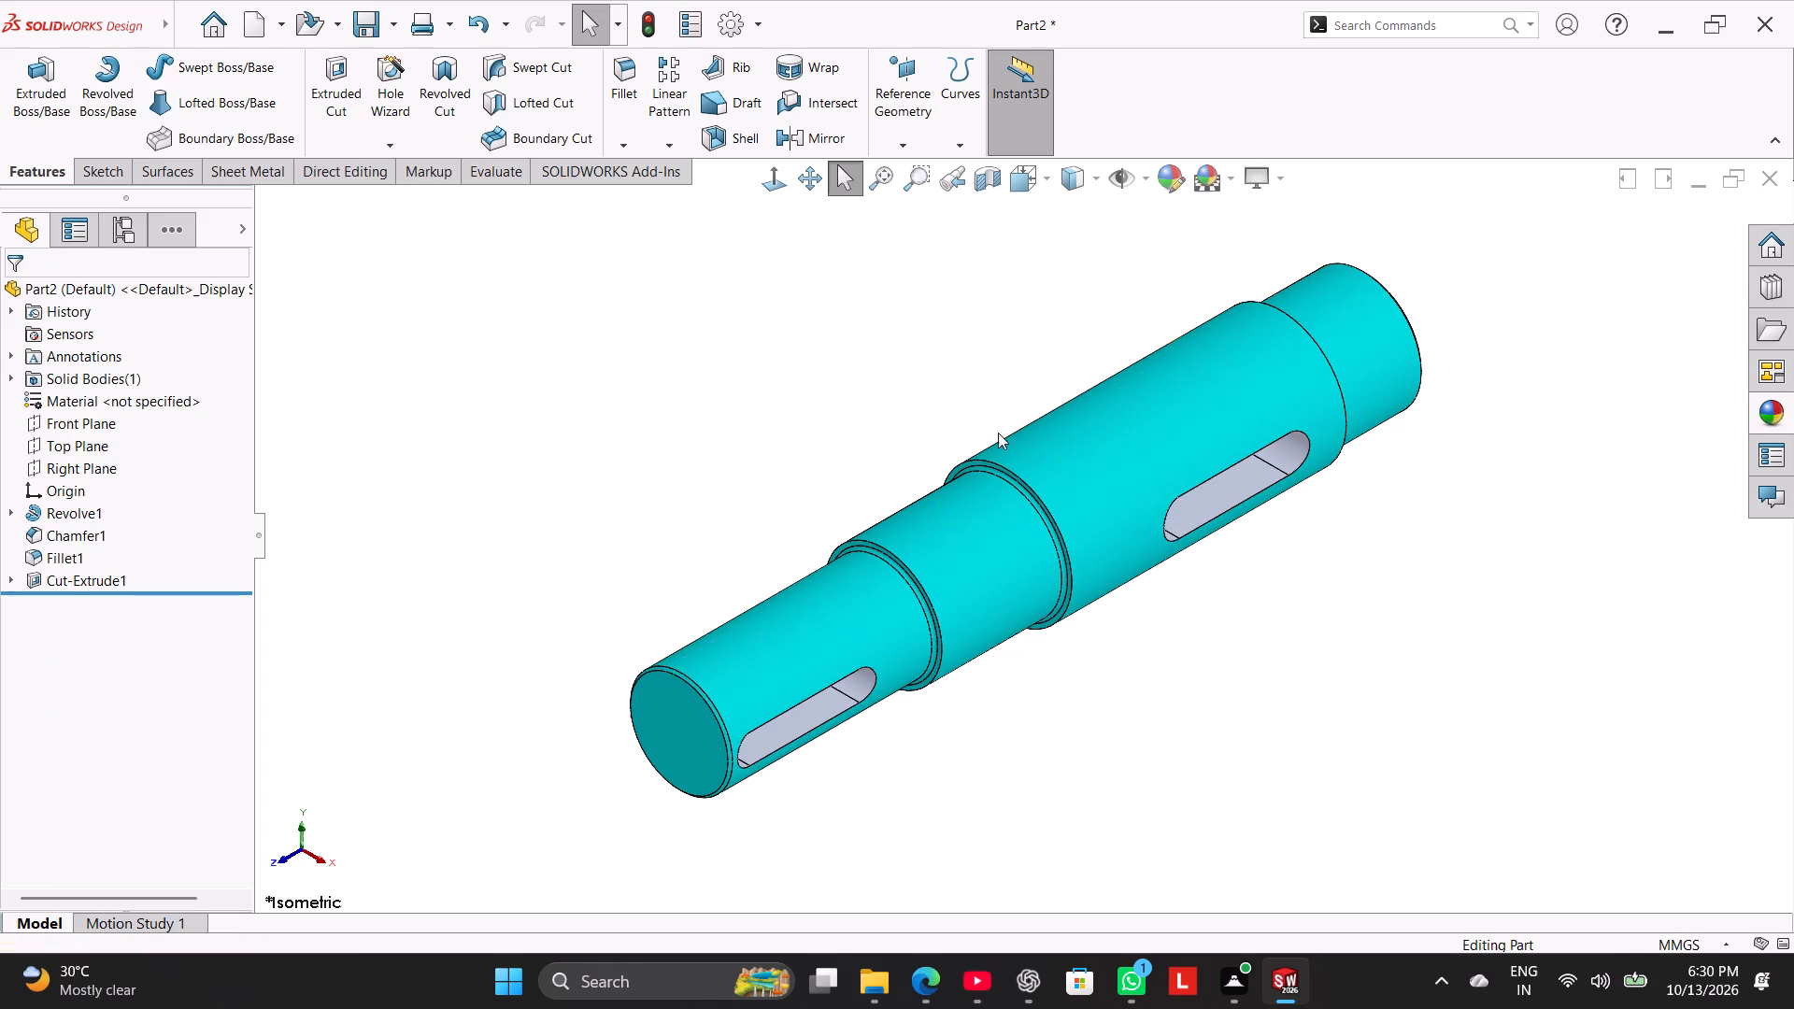
pyautogui.moveTo(649, 497); pyautogui.dragTo(648, 457, button='middle')
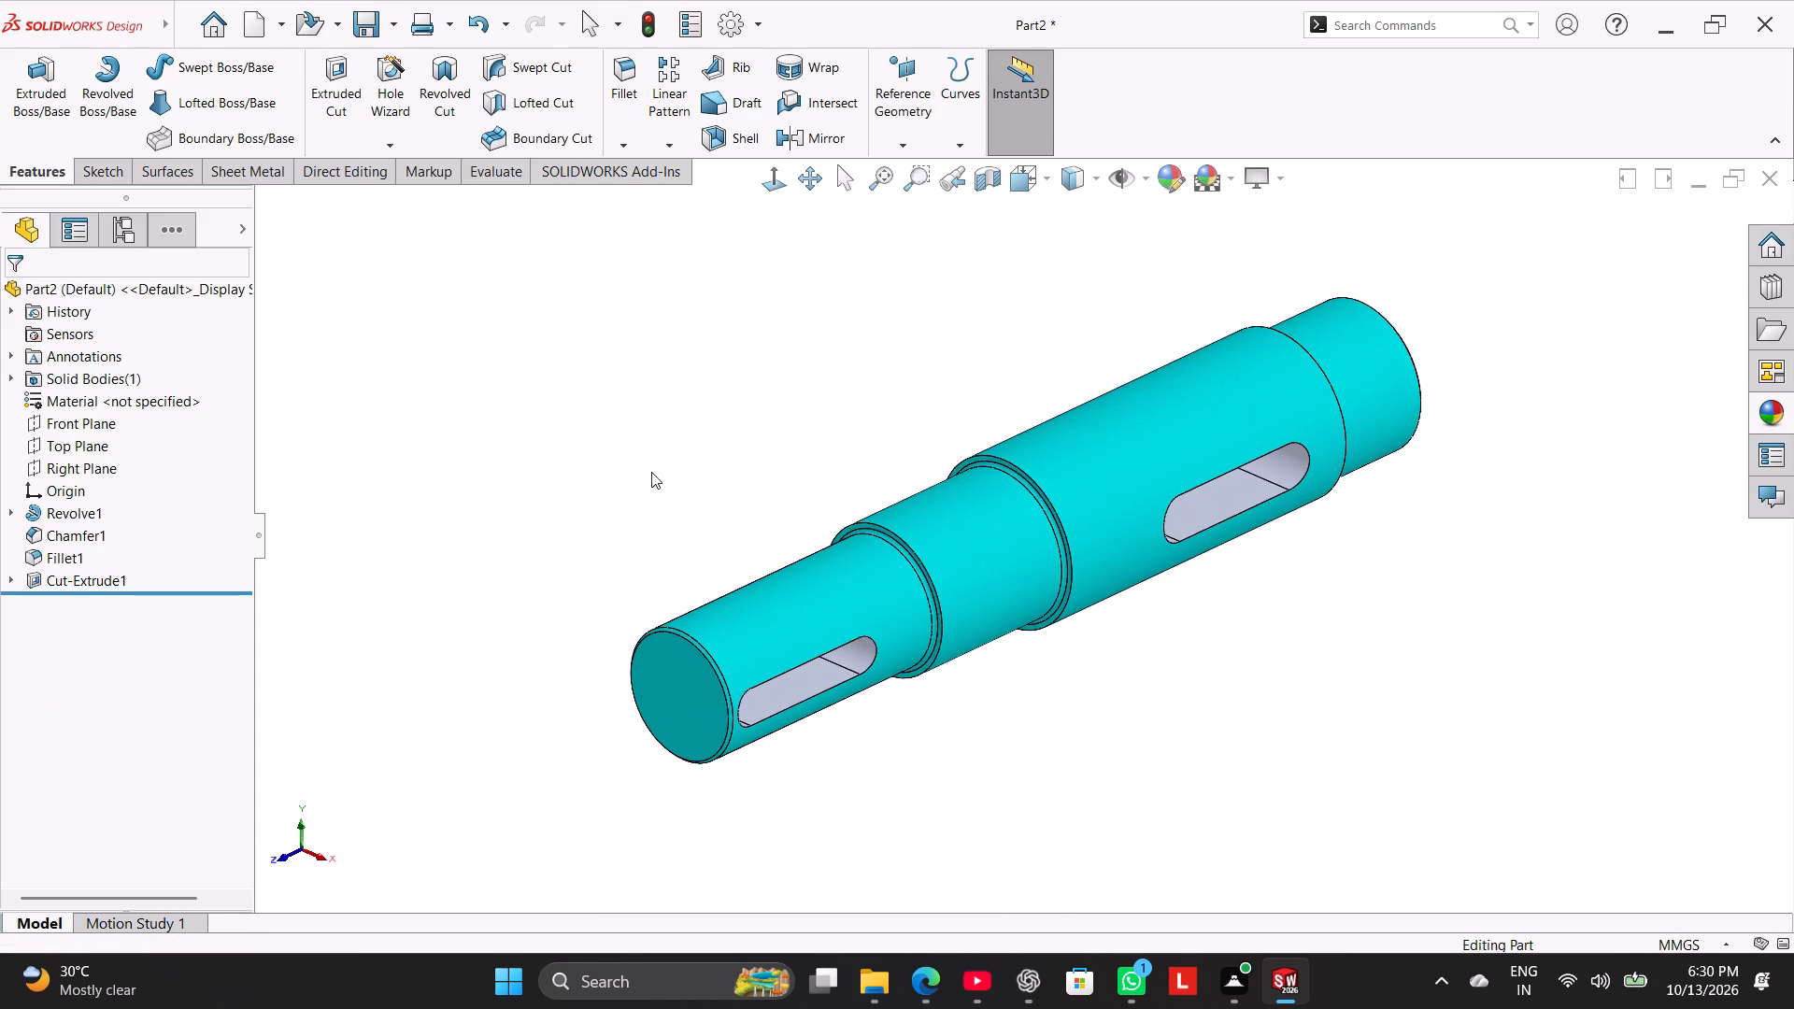
pyautogui.rightClick(643, 512)
pyautogui.click(555, 569)
pyautogui.moveTo(555, 569); pyautogui.dragTo(795, 474, button='right')
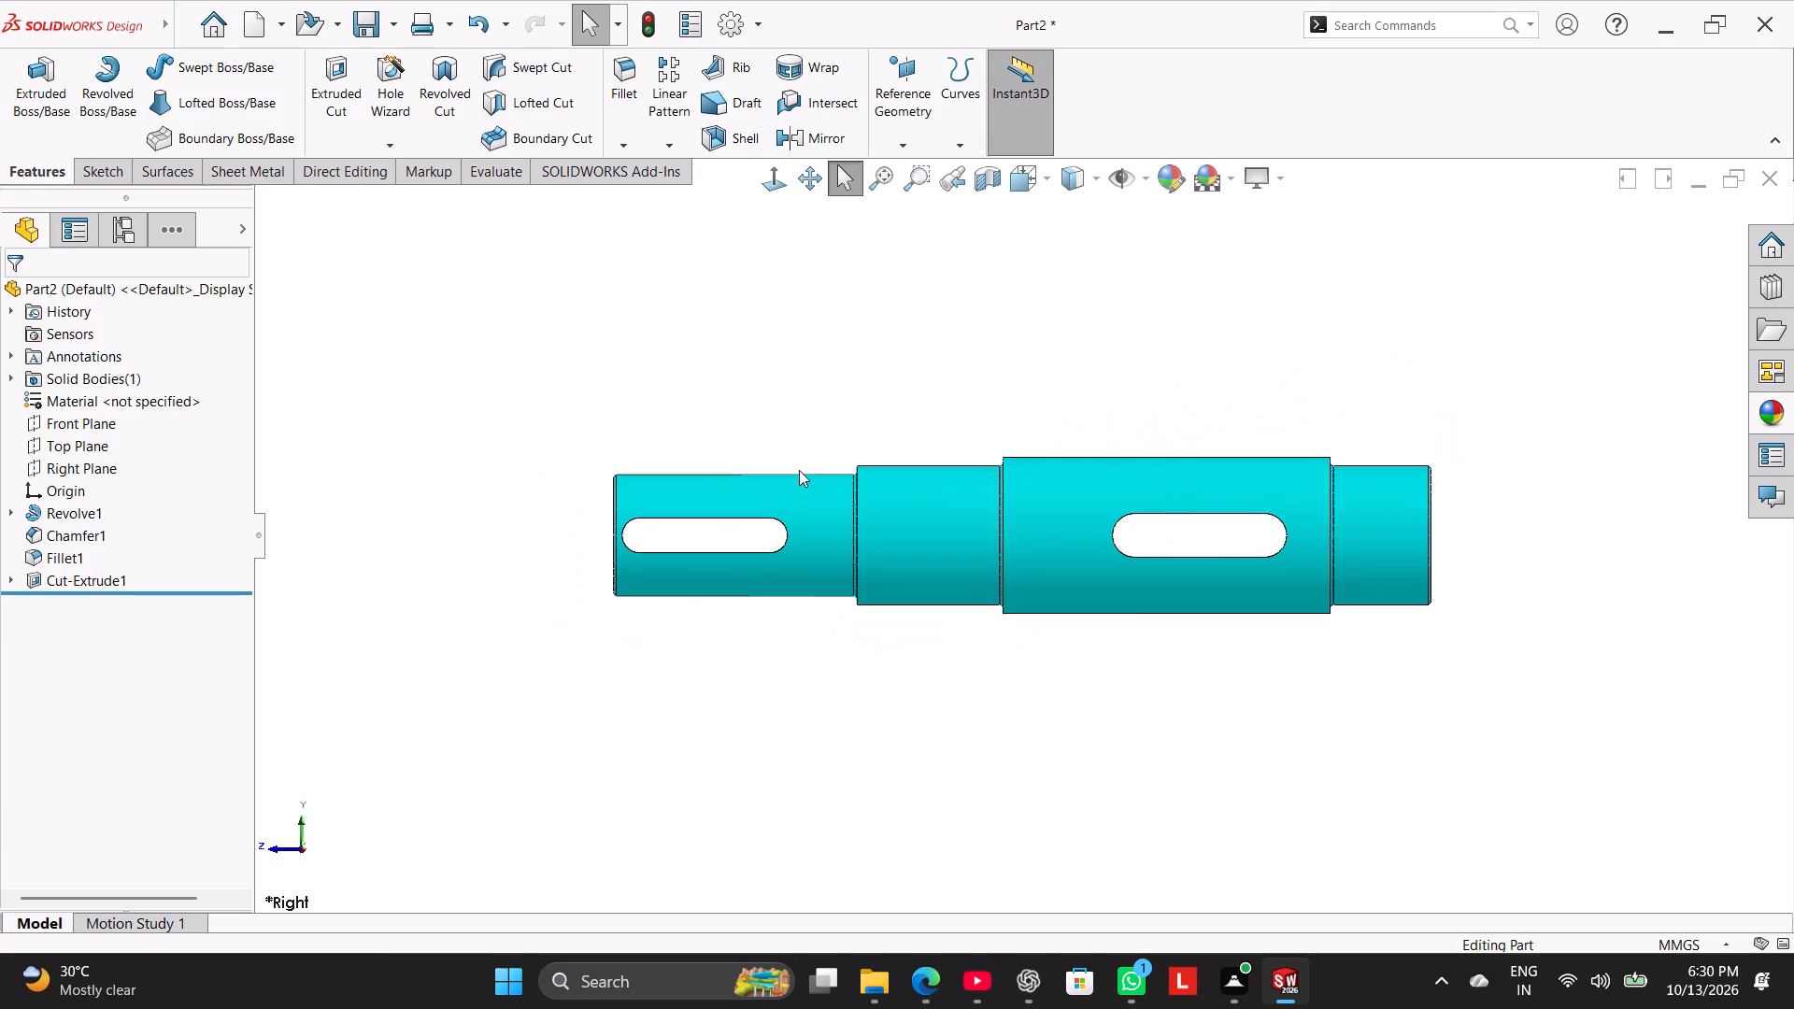
pyautogui.moveTo(525, 520); pyautogui.dragTo(874, 384, button='right')
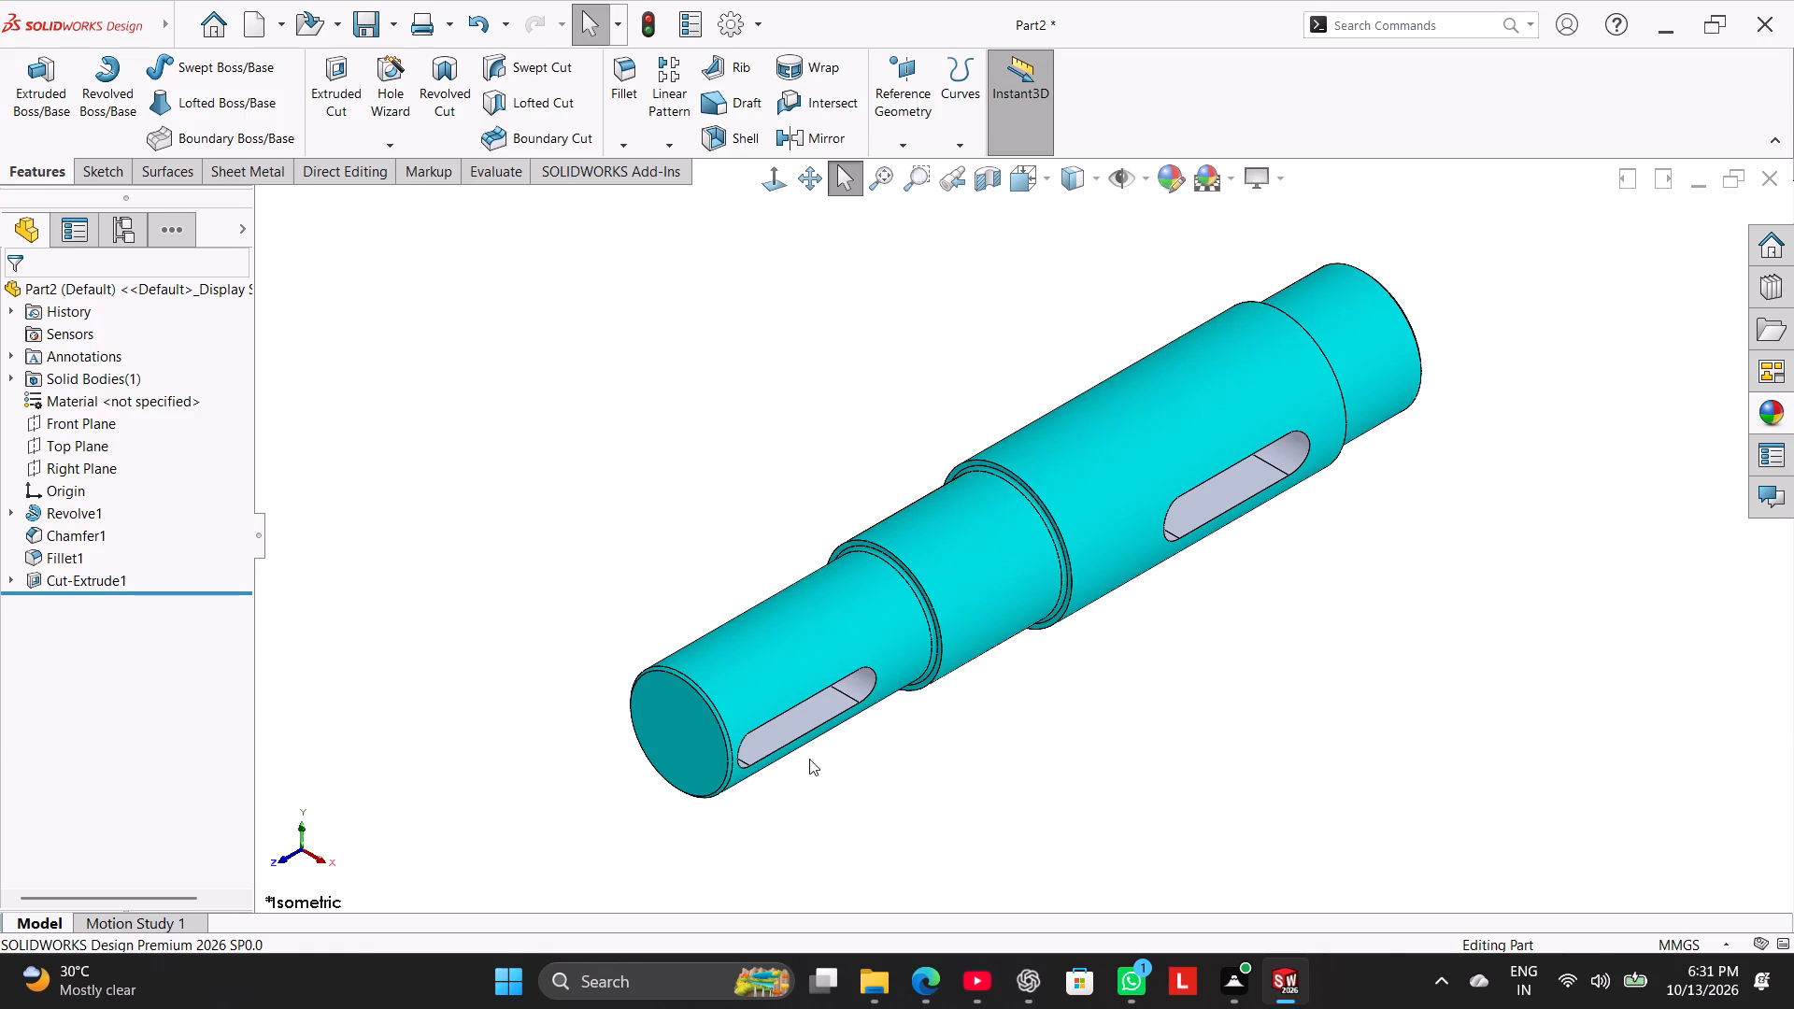
# Fillet the smaller slot's opening edge on the near side with a 0.3 mm radius and tangent propagation.
pyautogui.scroll(-5, 822, 744)
pyautogui.moveTo(834, 739); pyautogui.dragTo(768, 594, button='middle')
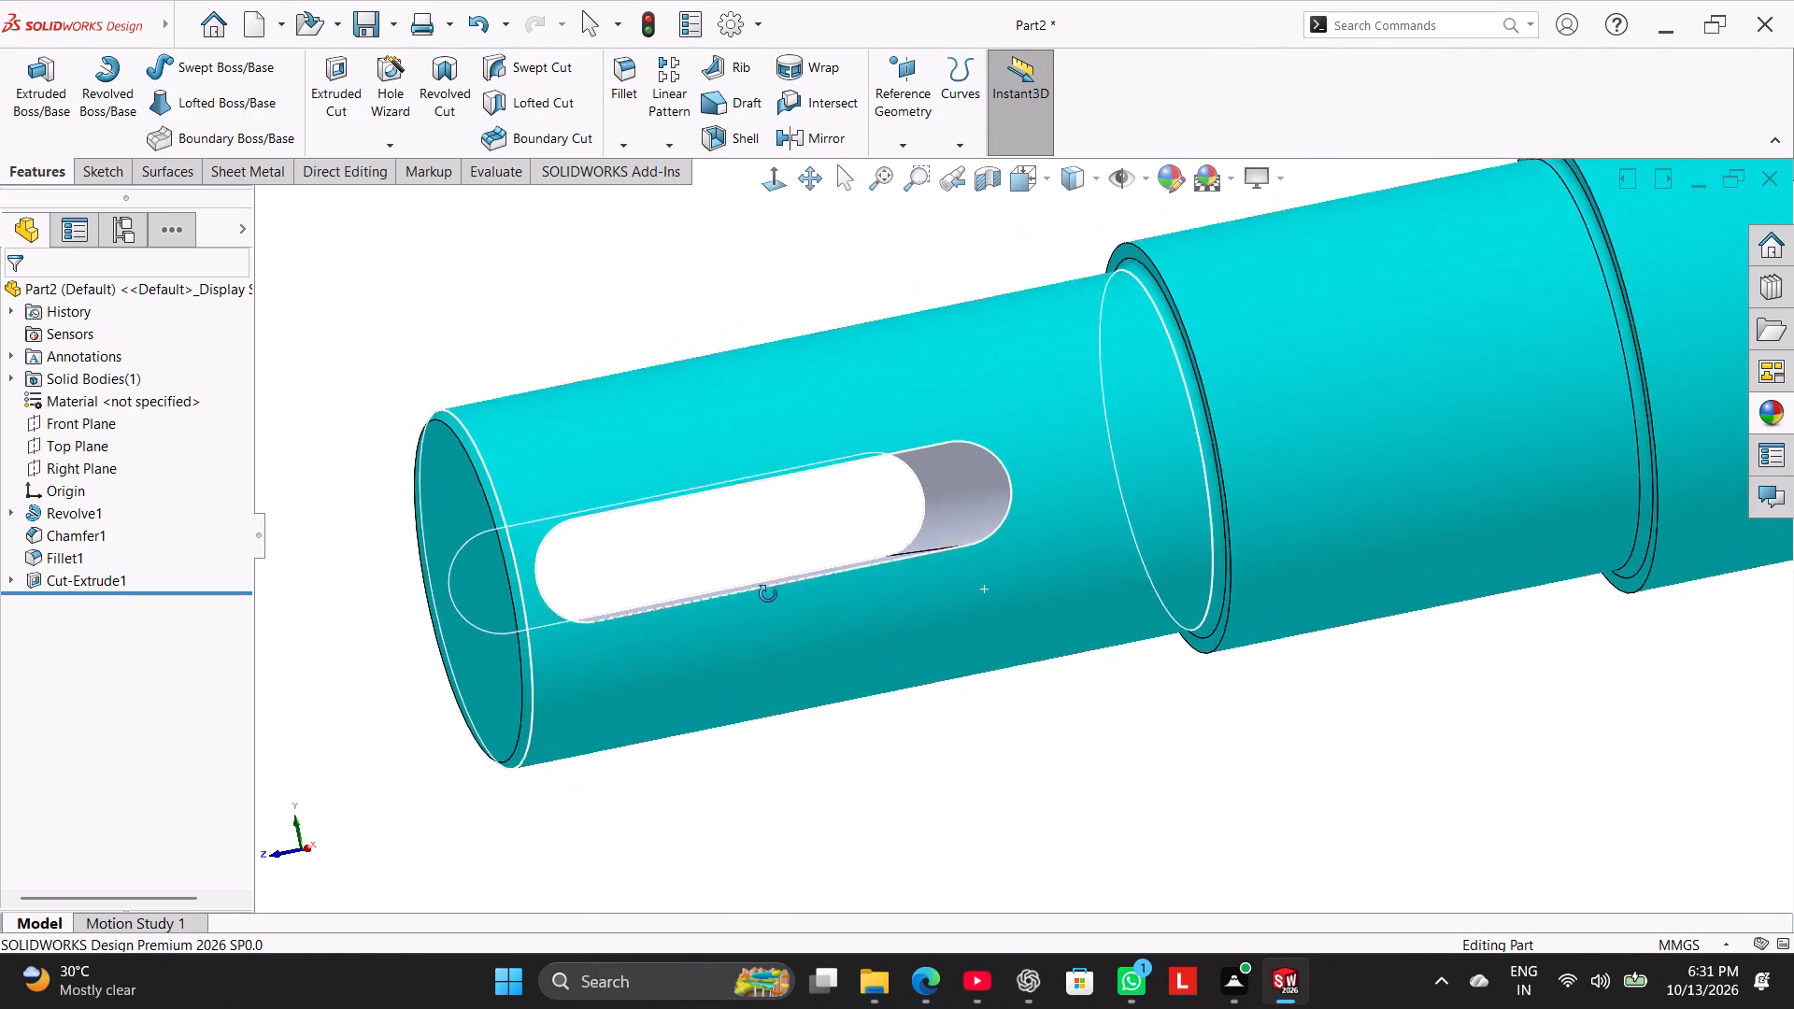
pyautogui.moveTo(768, 594); pyautogui.dragTo(820, 685, button='middle')
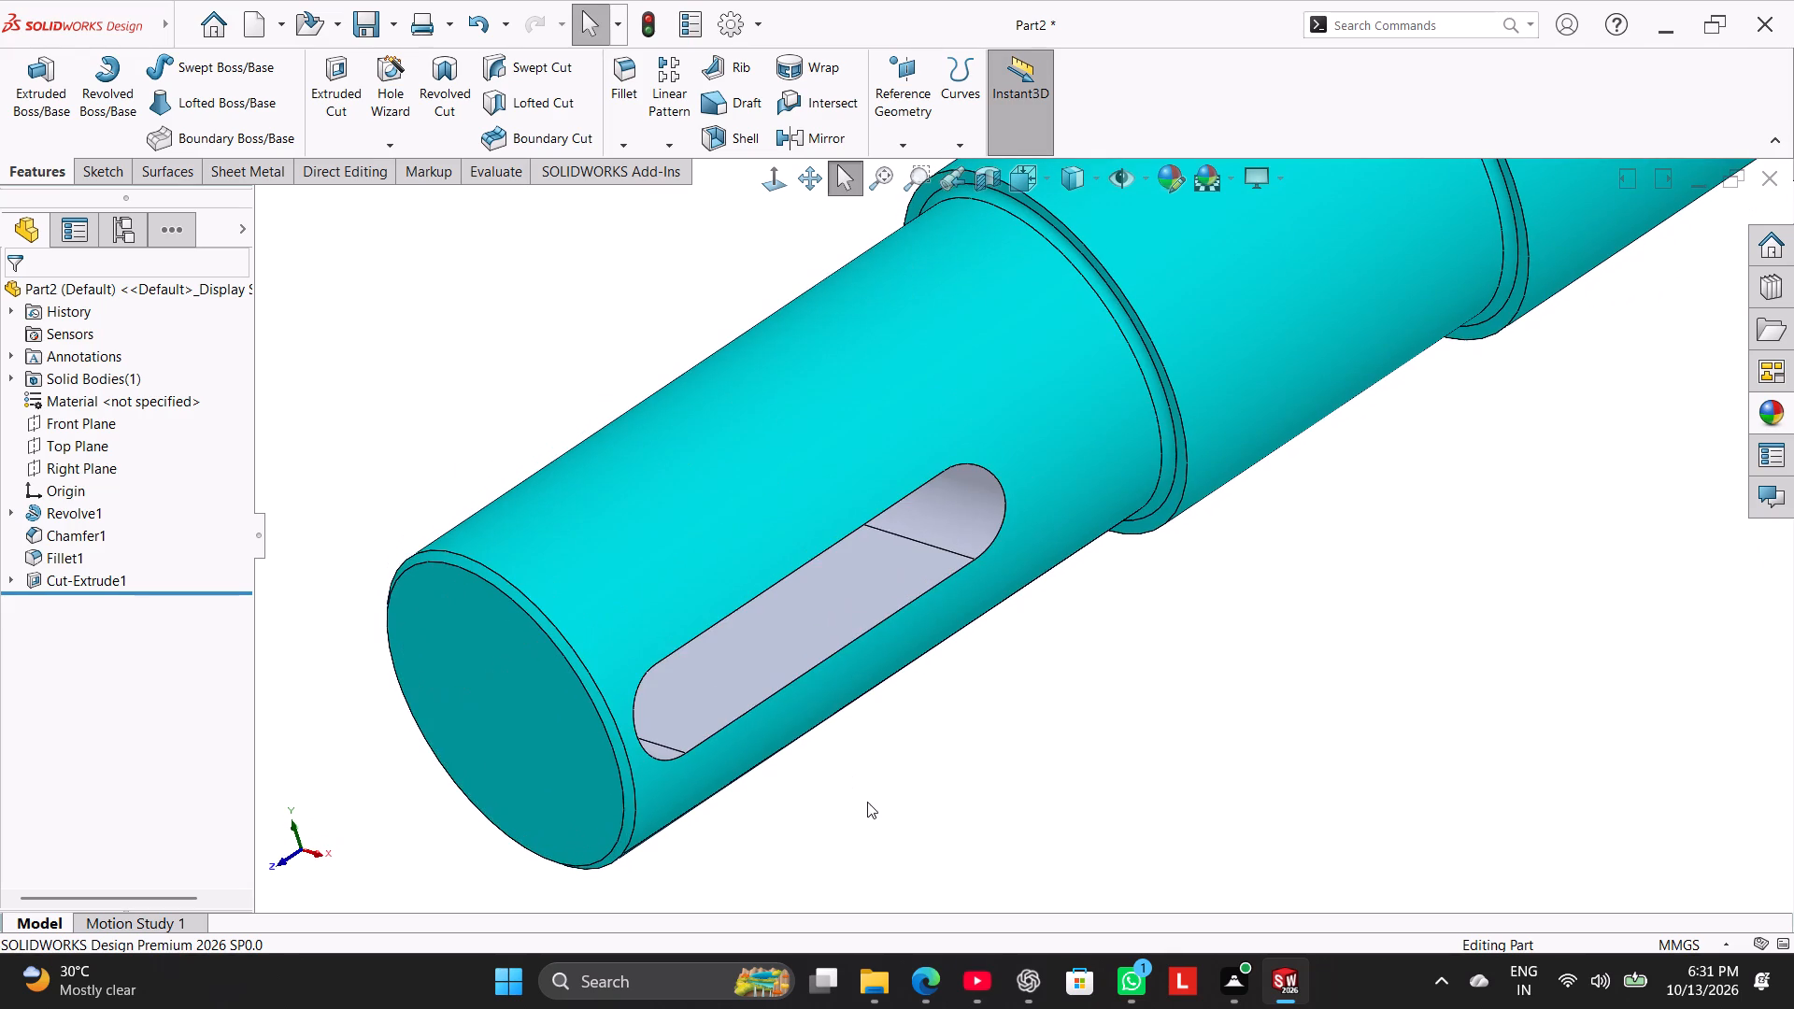
pyautogui.moveTo(867, 802); pyautogui.dragTo(861, 812)
pyautogui.click(636, 68)
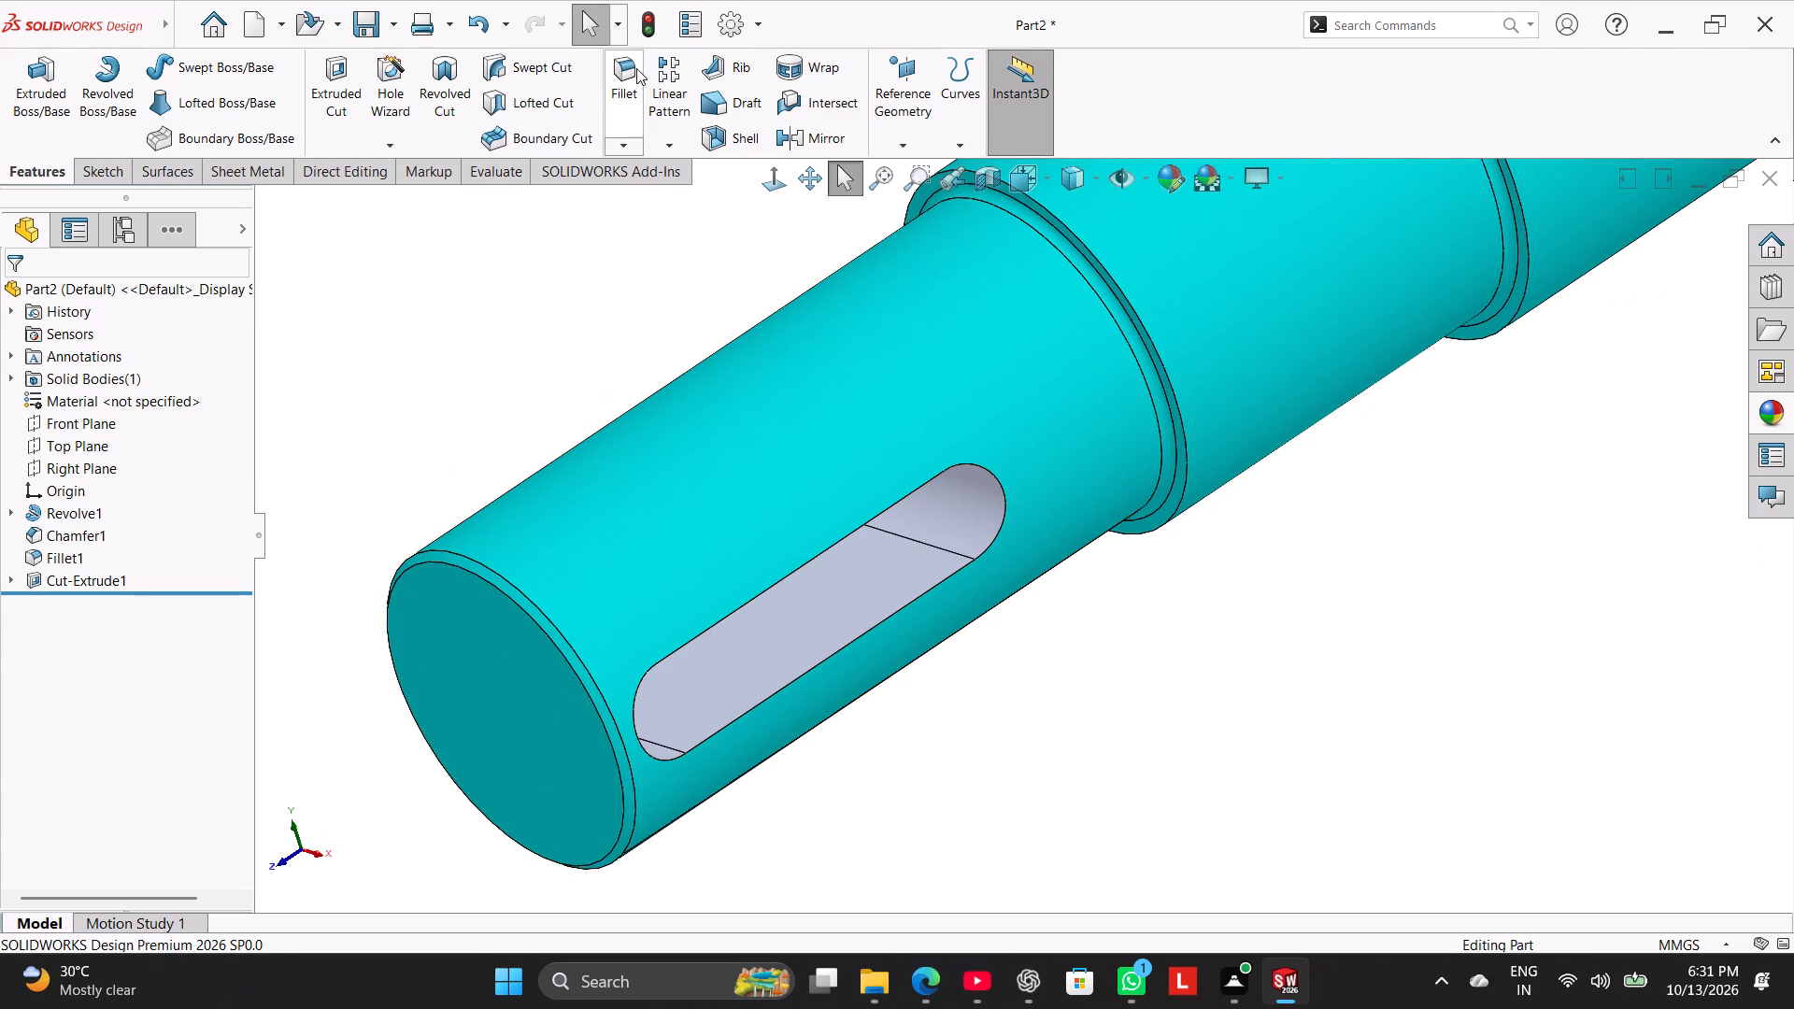
pyautogui.click(934, 479)
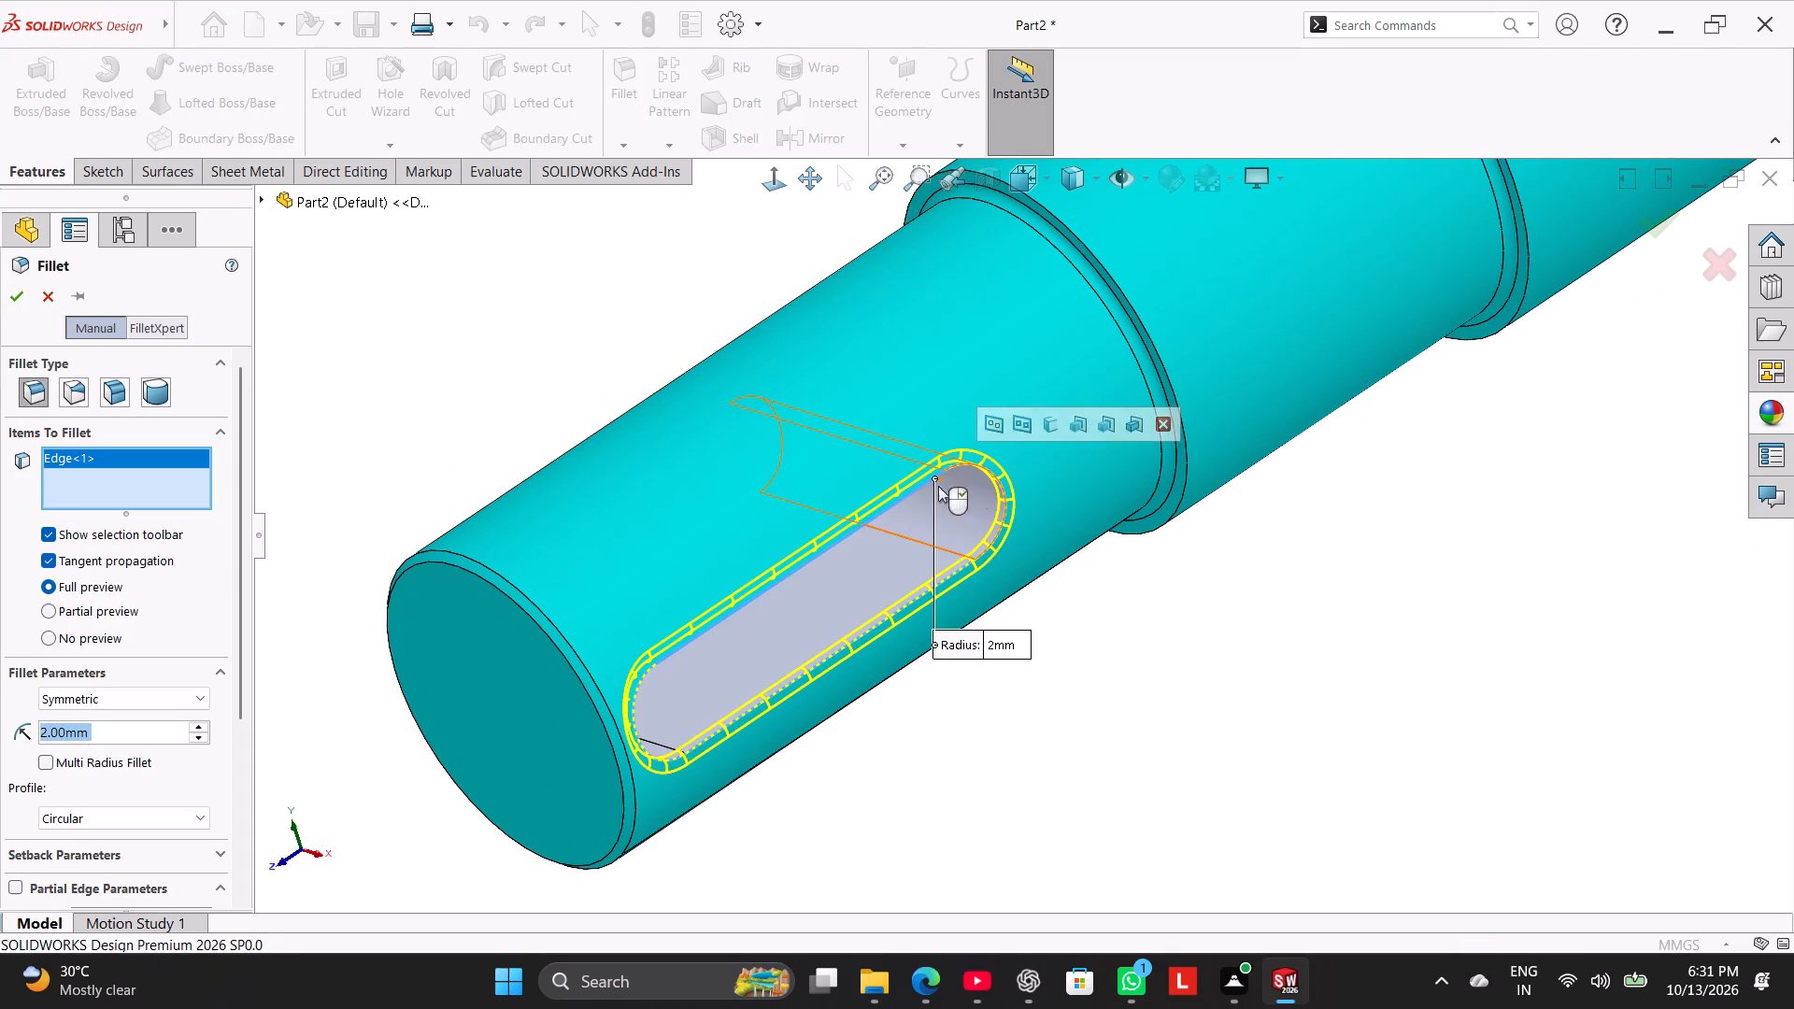
pyautogui.write('0.3')
pyautogui.press('Return')
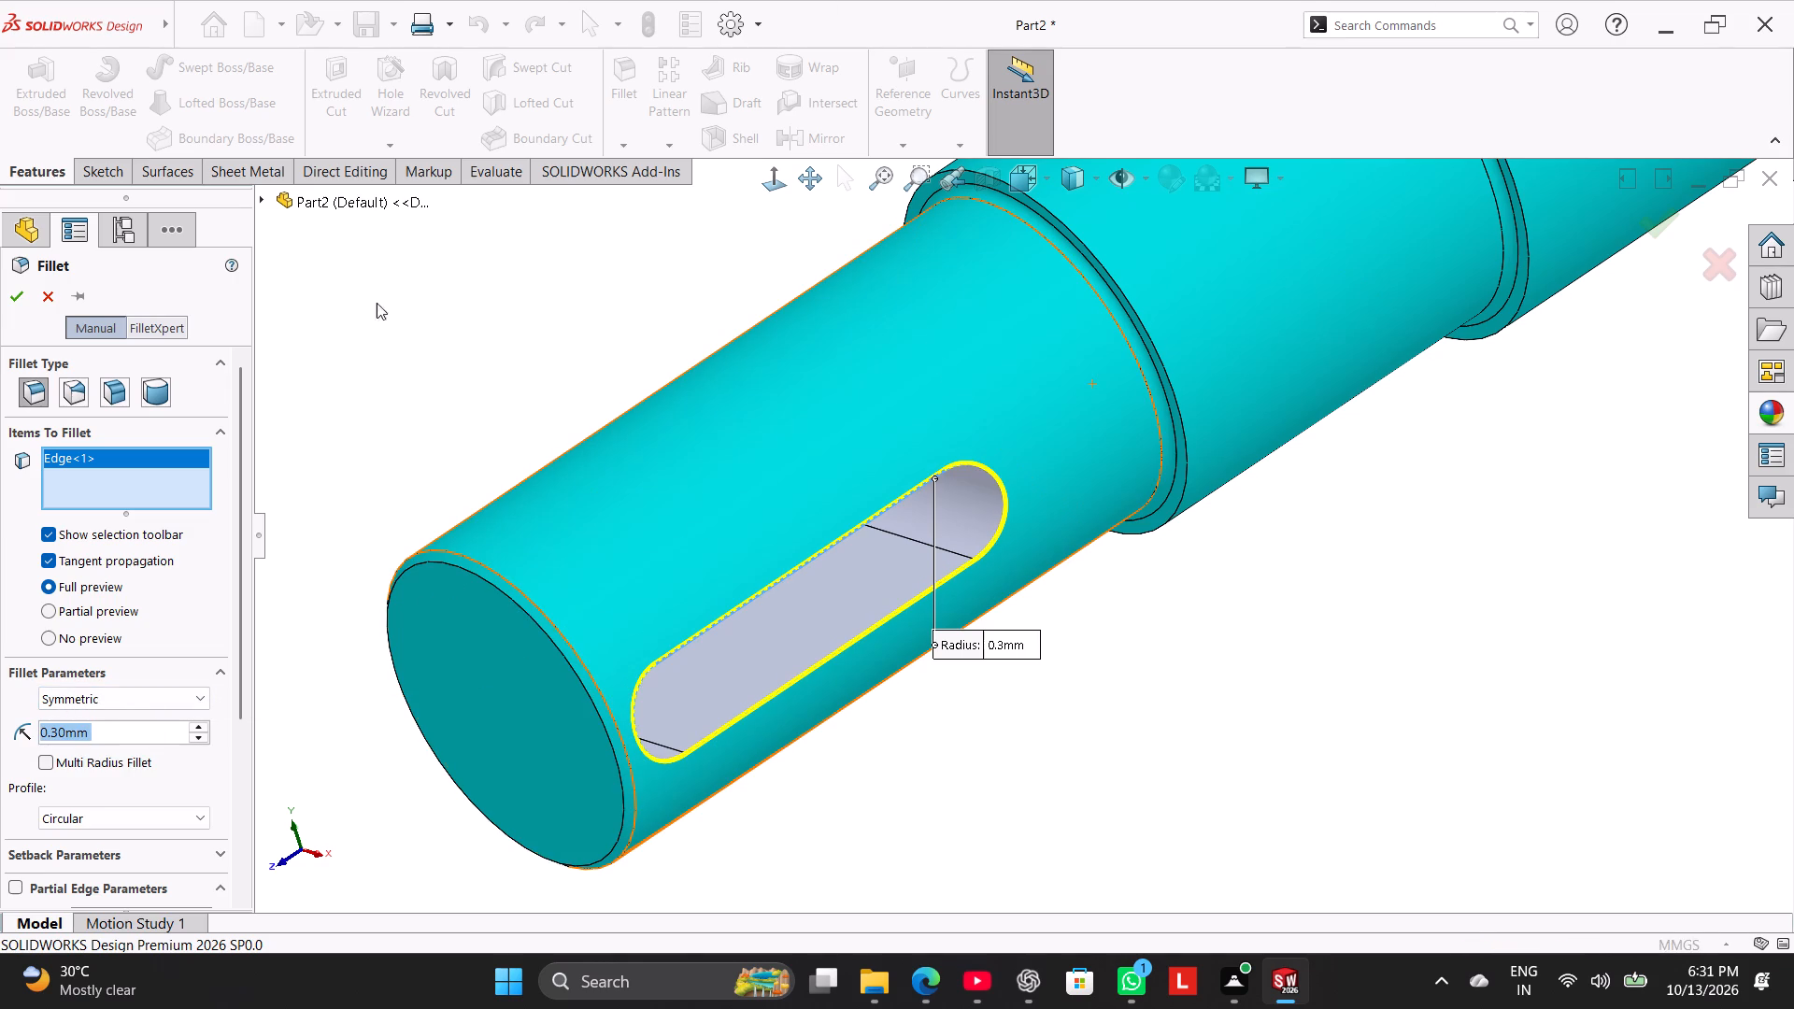
pyautogui.click(14, 301)
pyautogui.click(552, 434)
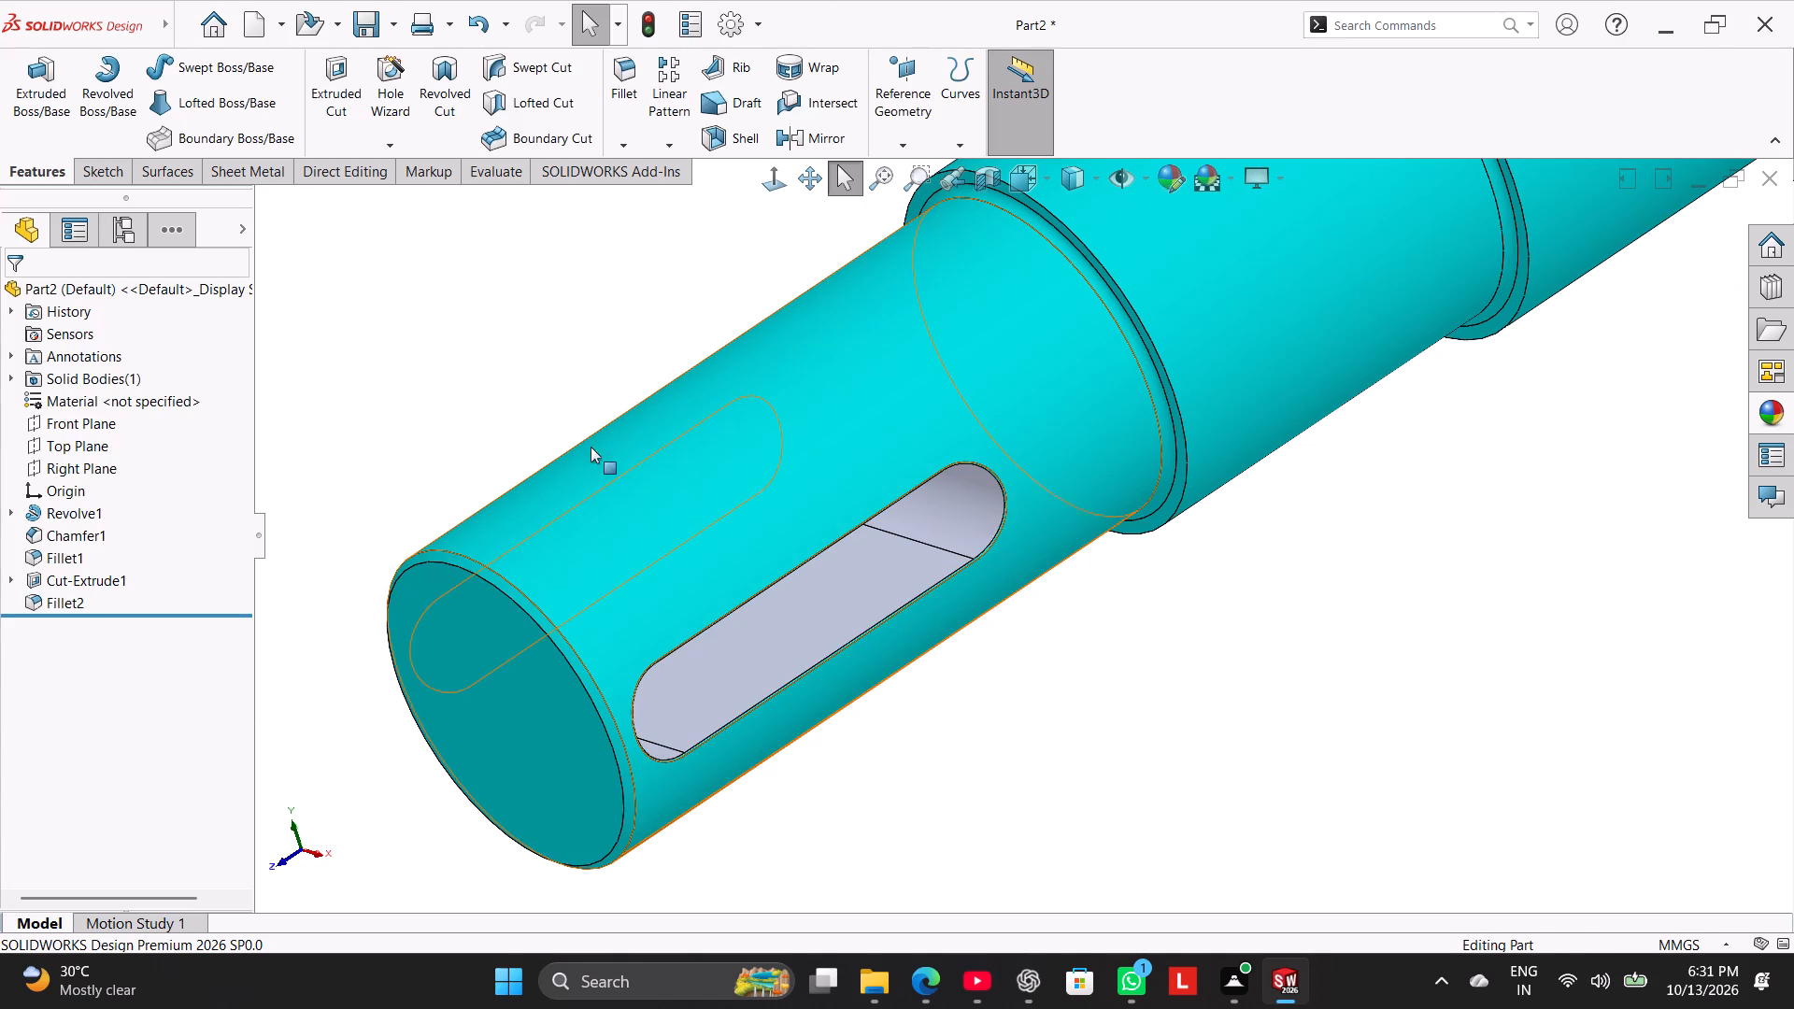
# Edit the slot fillet to add the smaller slot's opening edge on the opposite side of the shaft.
pyautogui.scroll(-1, 1211, 420)
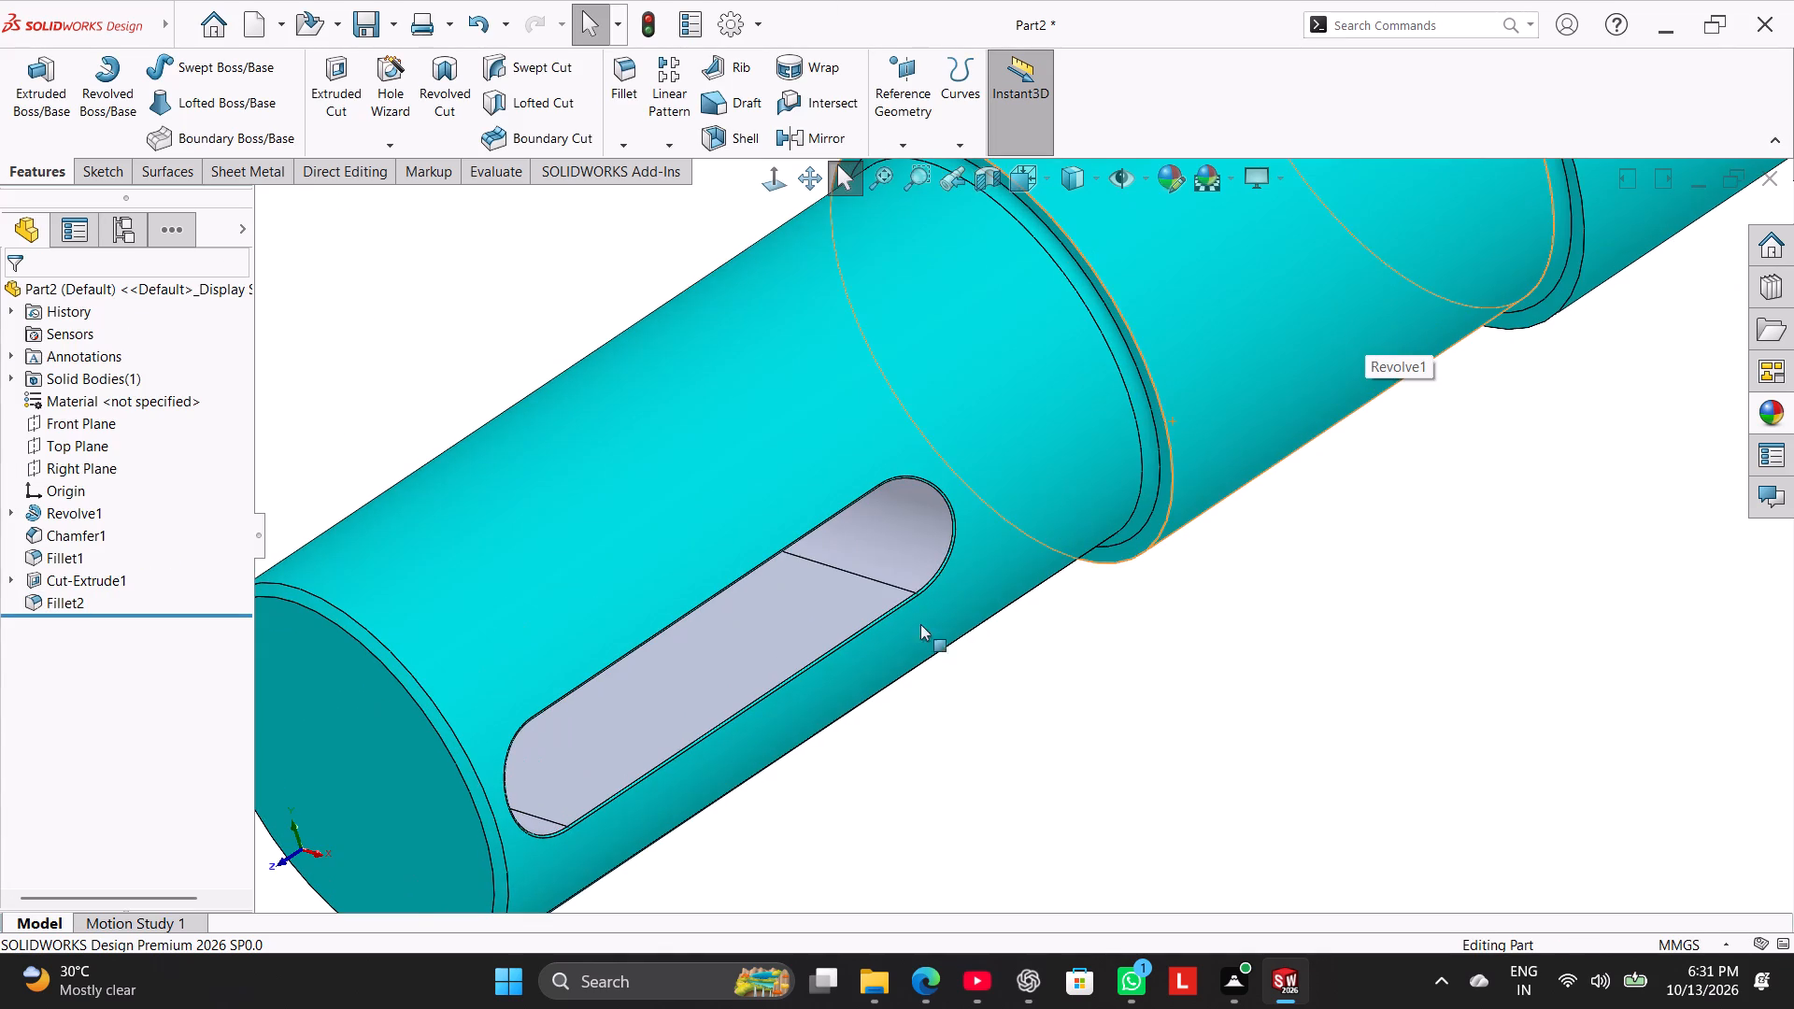
pyautogui.moveTo(862, 715); pyautogui.dragTo(1010, 603, button='right')
pyautogui.rightClick(646, 603)
pyautogui.click(537, 576)
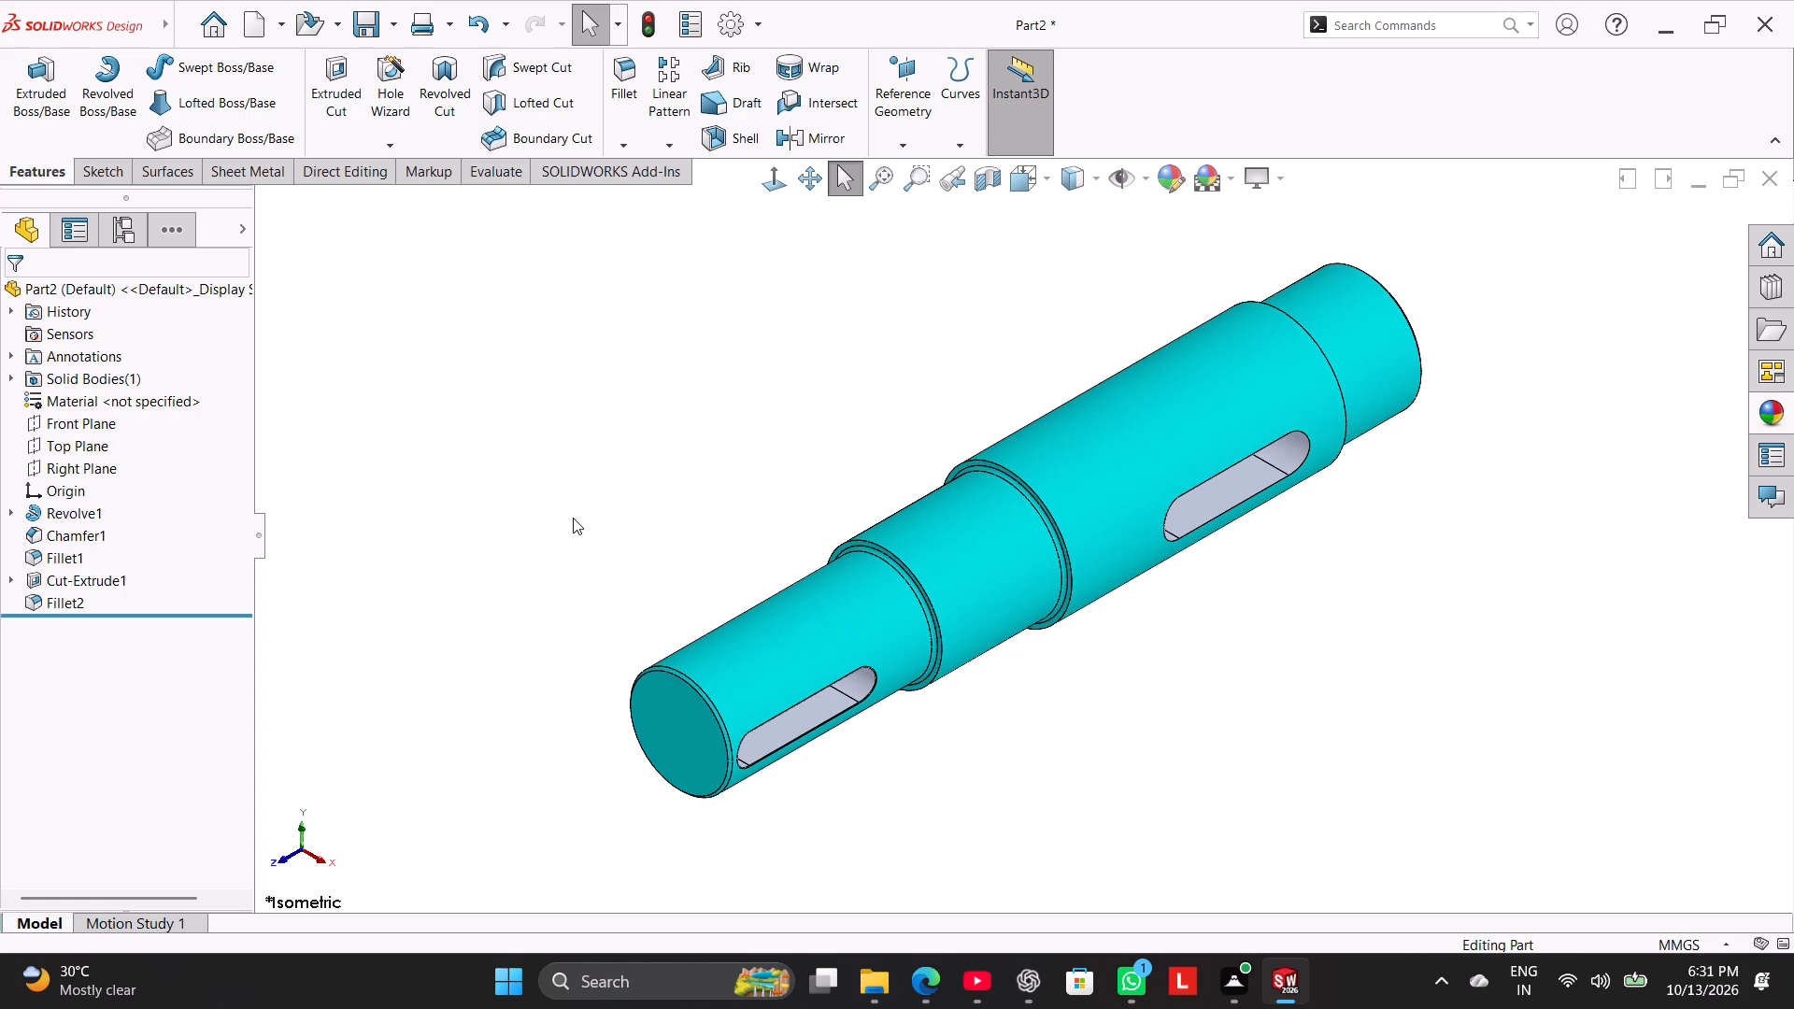
pyautogui.rightClick(77, 609)
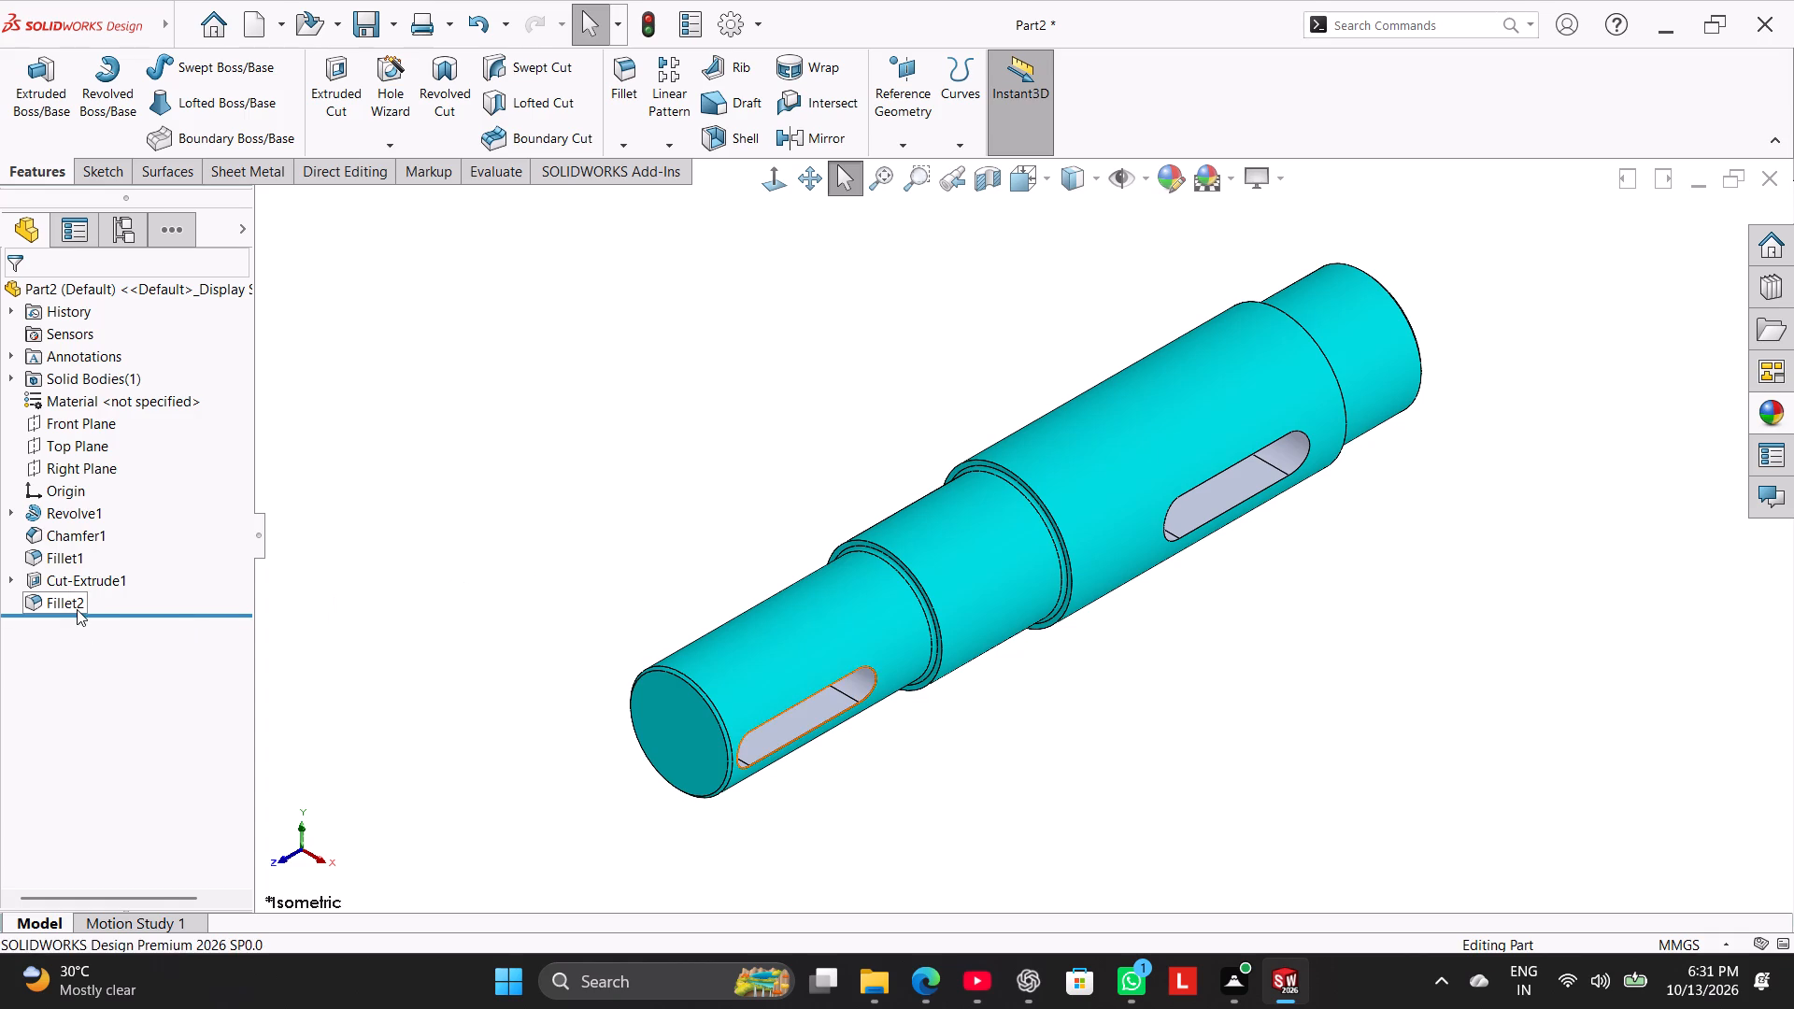
pyautogui.click(100, 519)
pyautogui.moveTo(701, 527); pyautogui.dragTo(712, 521, button='middle')
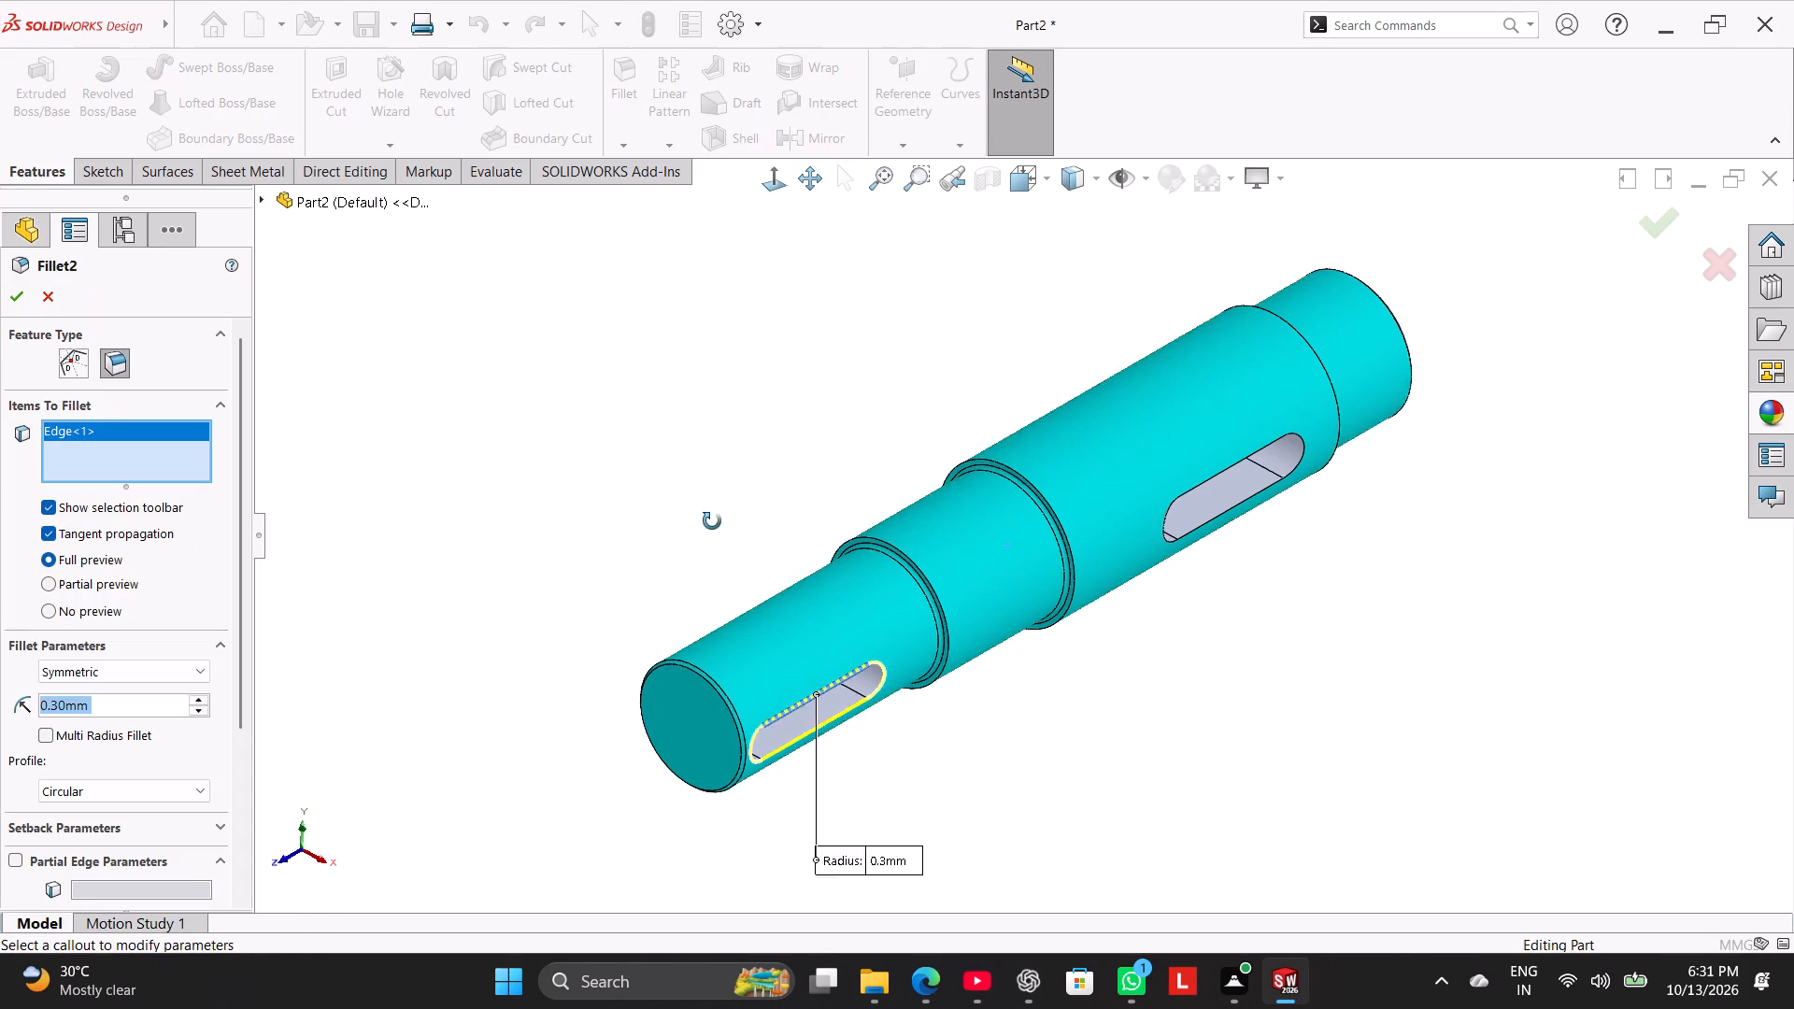
pyautogui.moveTo(712, 521); pyautogui.dragTo(862, 651, button='middle')
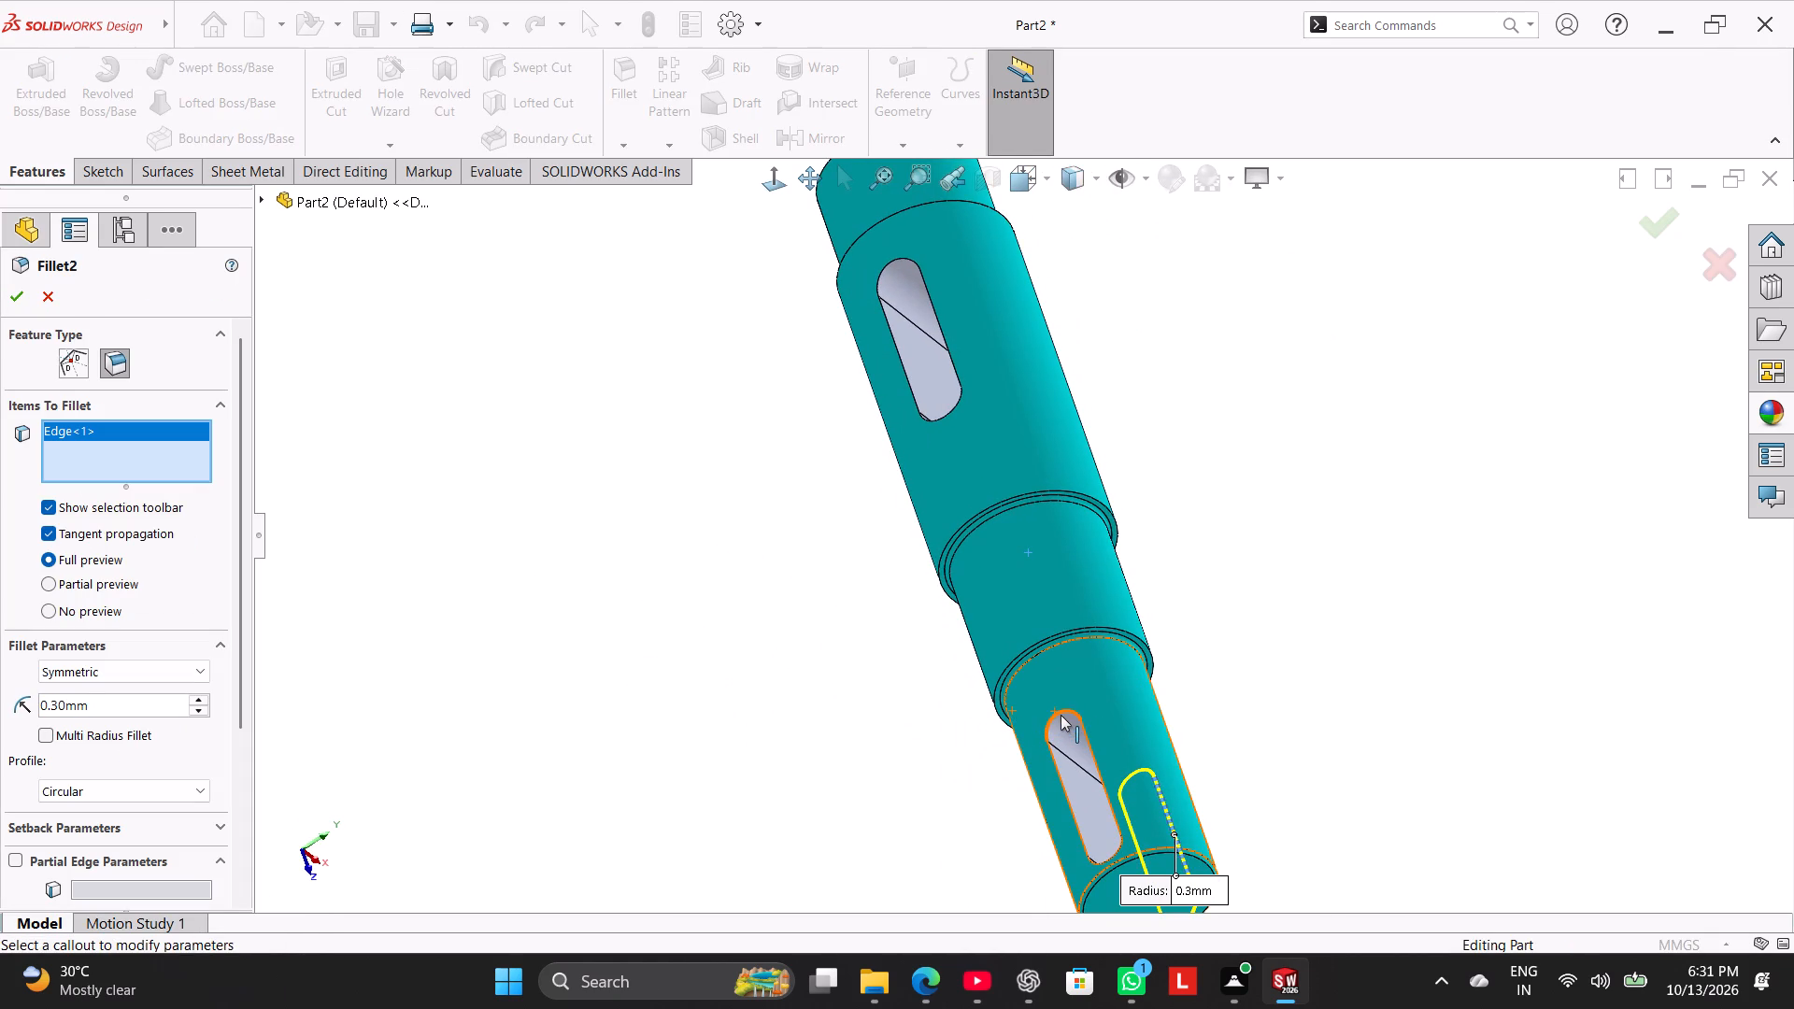
pyautogui.click(1061, 715)
pyautogui.moveTo(846, 737); pyautogui.dragTo(638, 606, button='middle')
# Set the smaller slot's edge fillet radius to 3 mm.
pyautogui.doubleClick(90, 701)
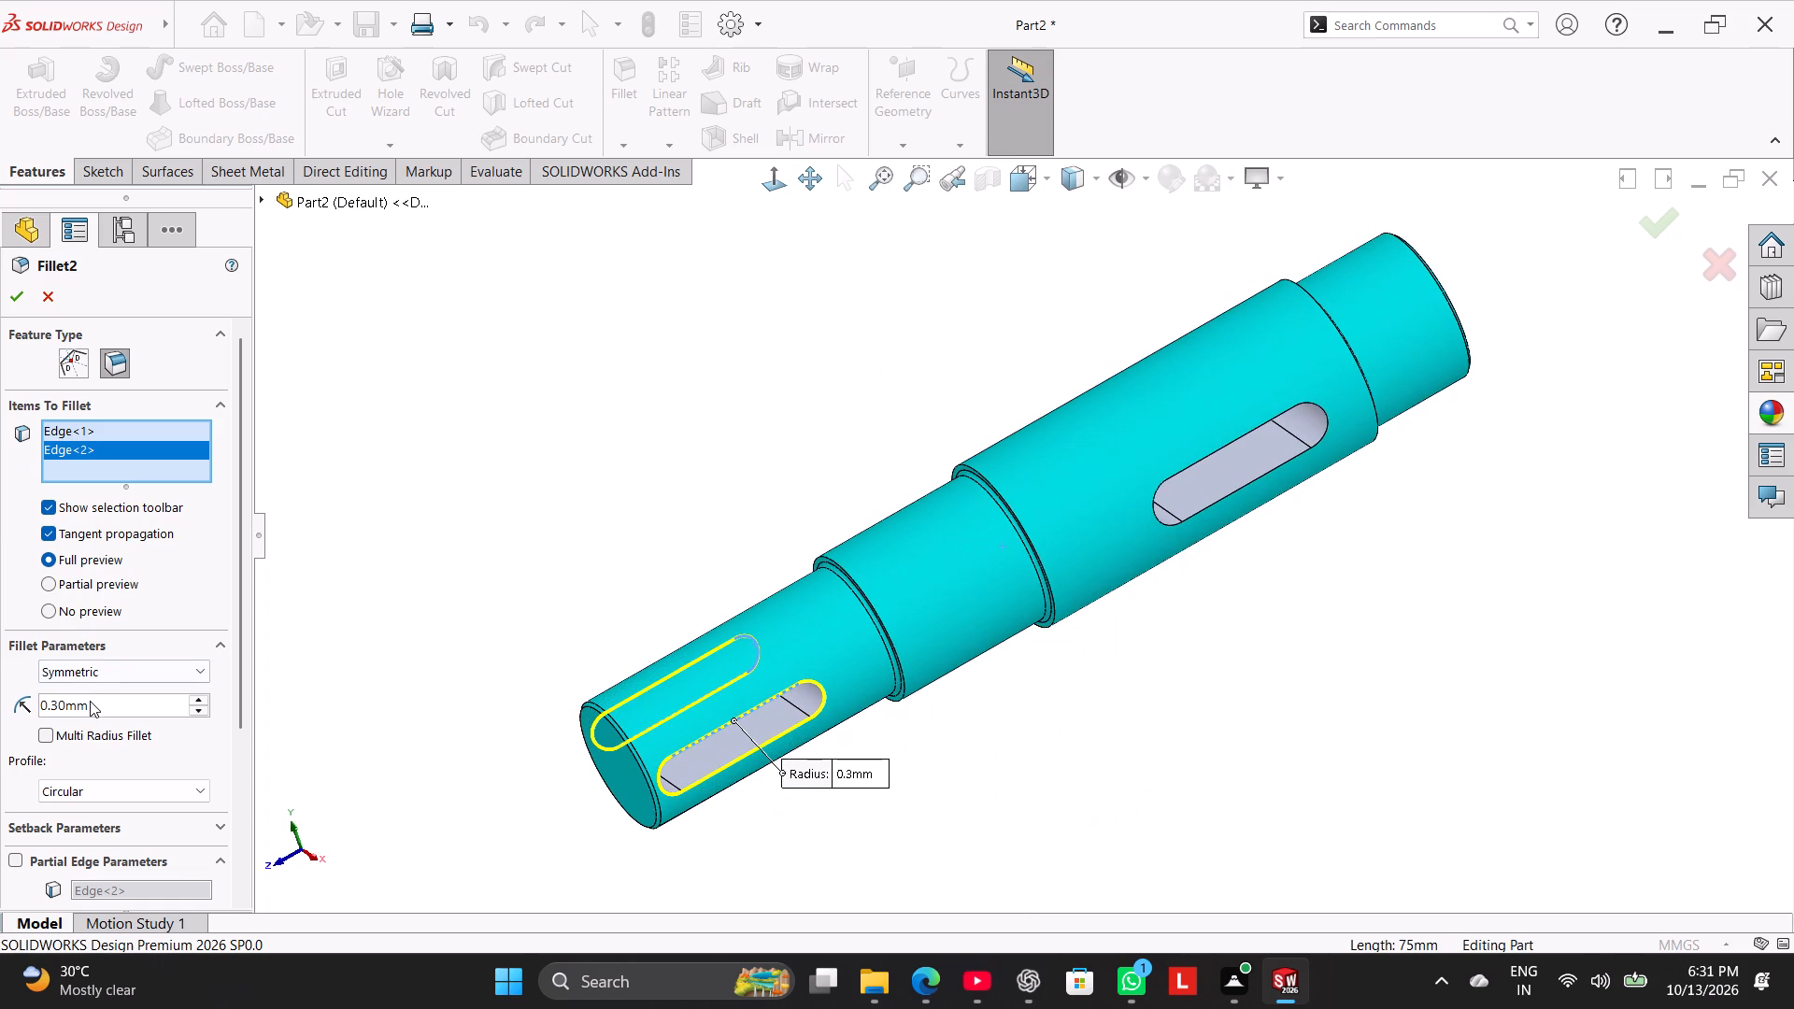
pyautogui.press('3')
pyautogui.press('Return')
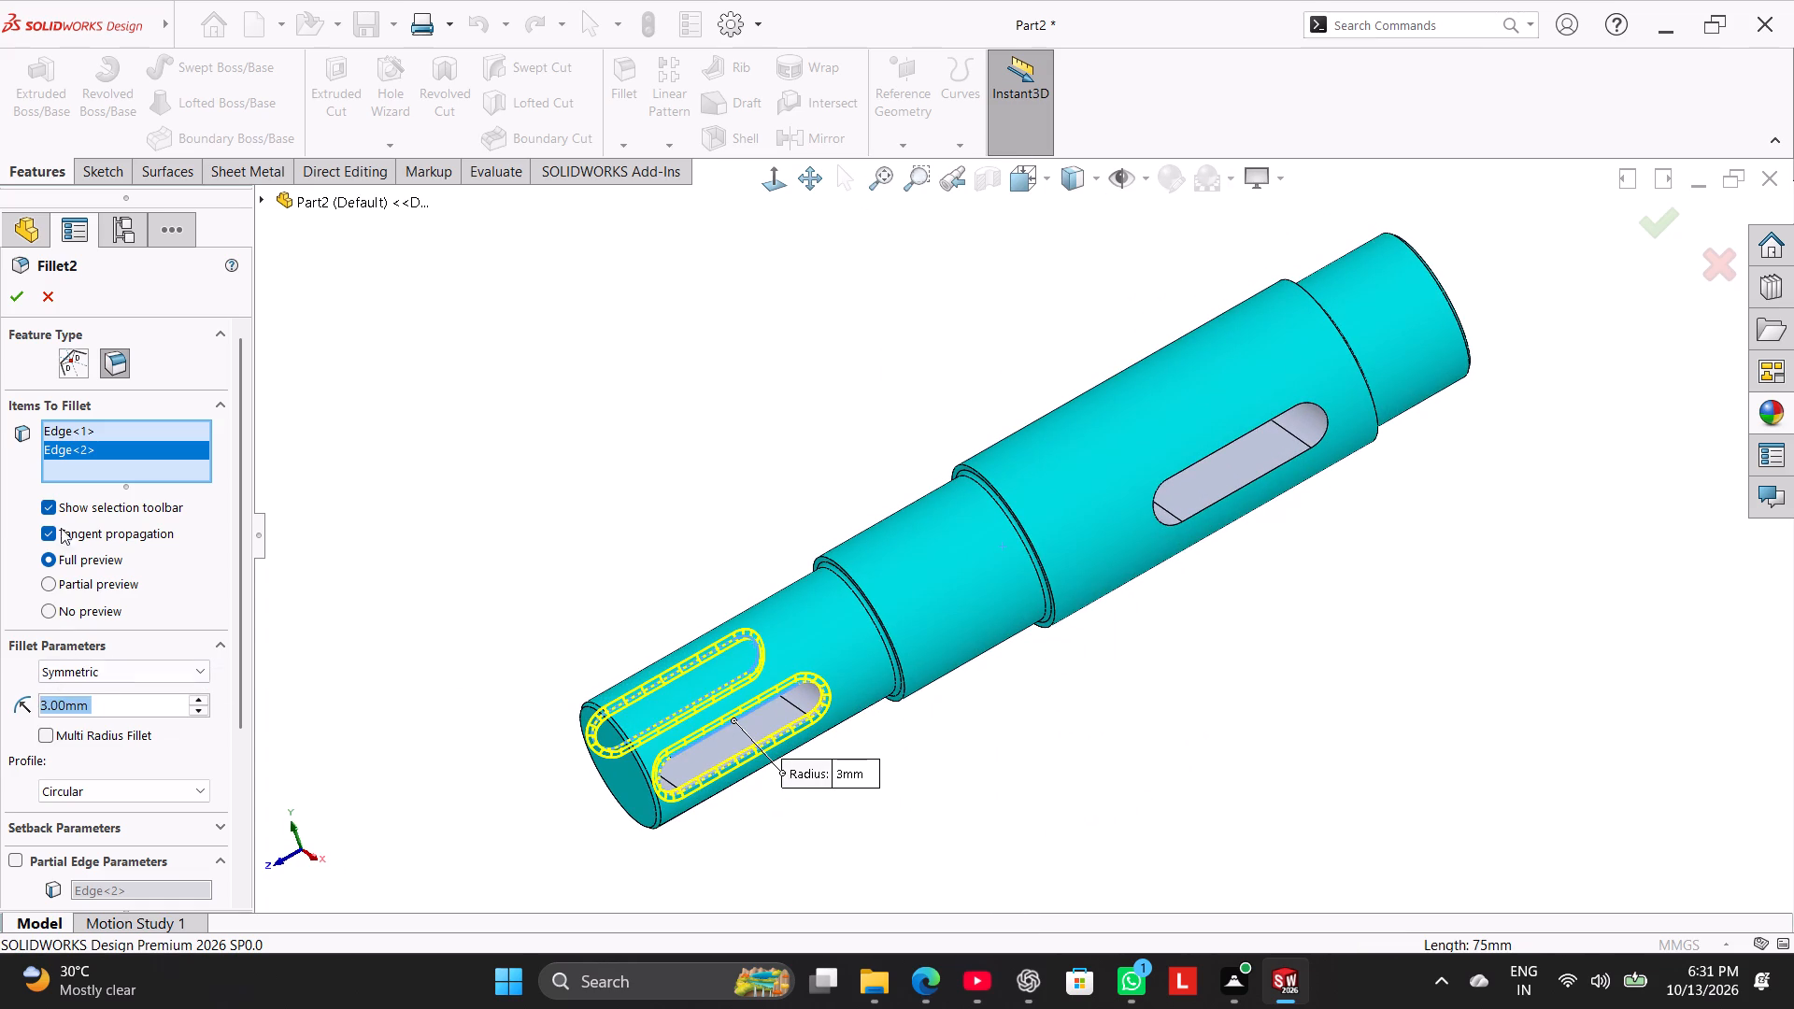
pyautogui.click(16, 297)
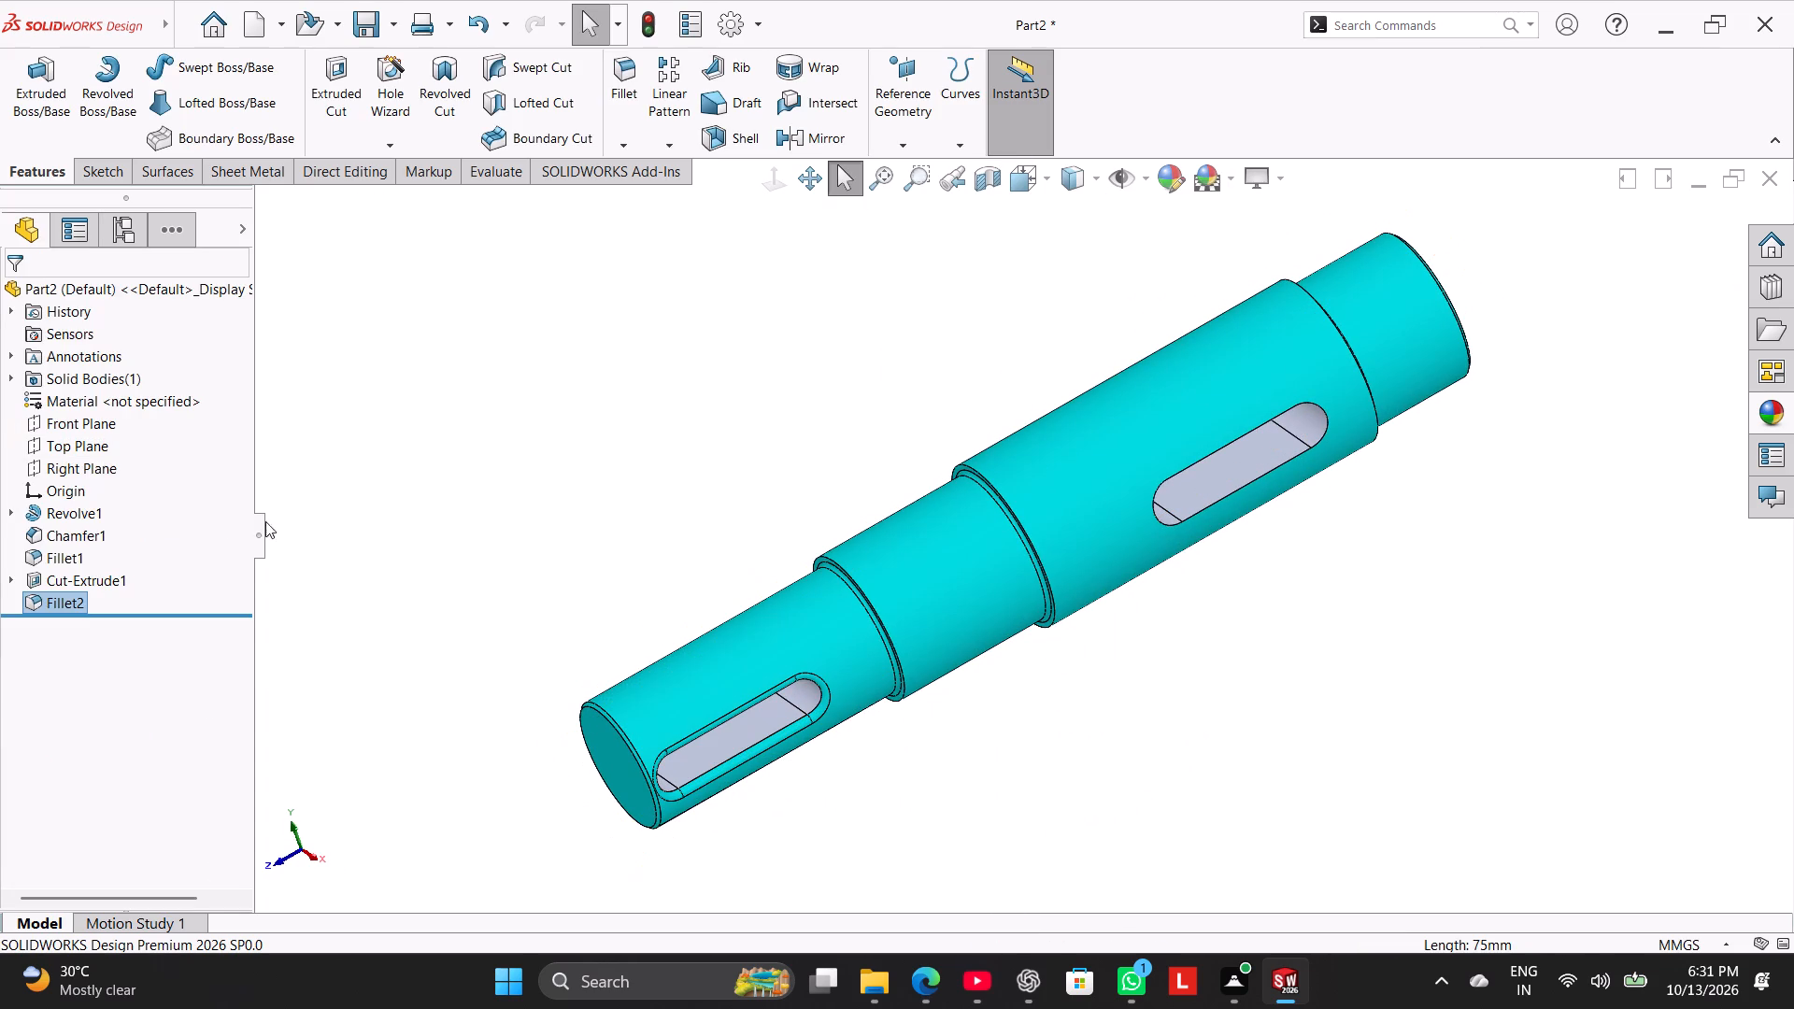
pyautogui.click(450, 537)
# Set the smaller slot's edge fillet radius to 0.3 mm.
pyautogui.moveTo(551, 642); pyautogui.dragTo(571, 667, button='middle')
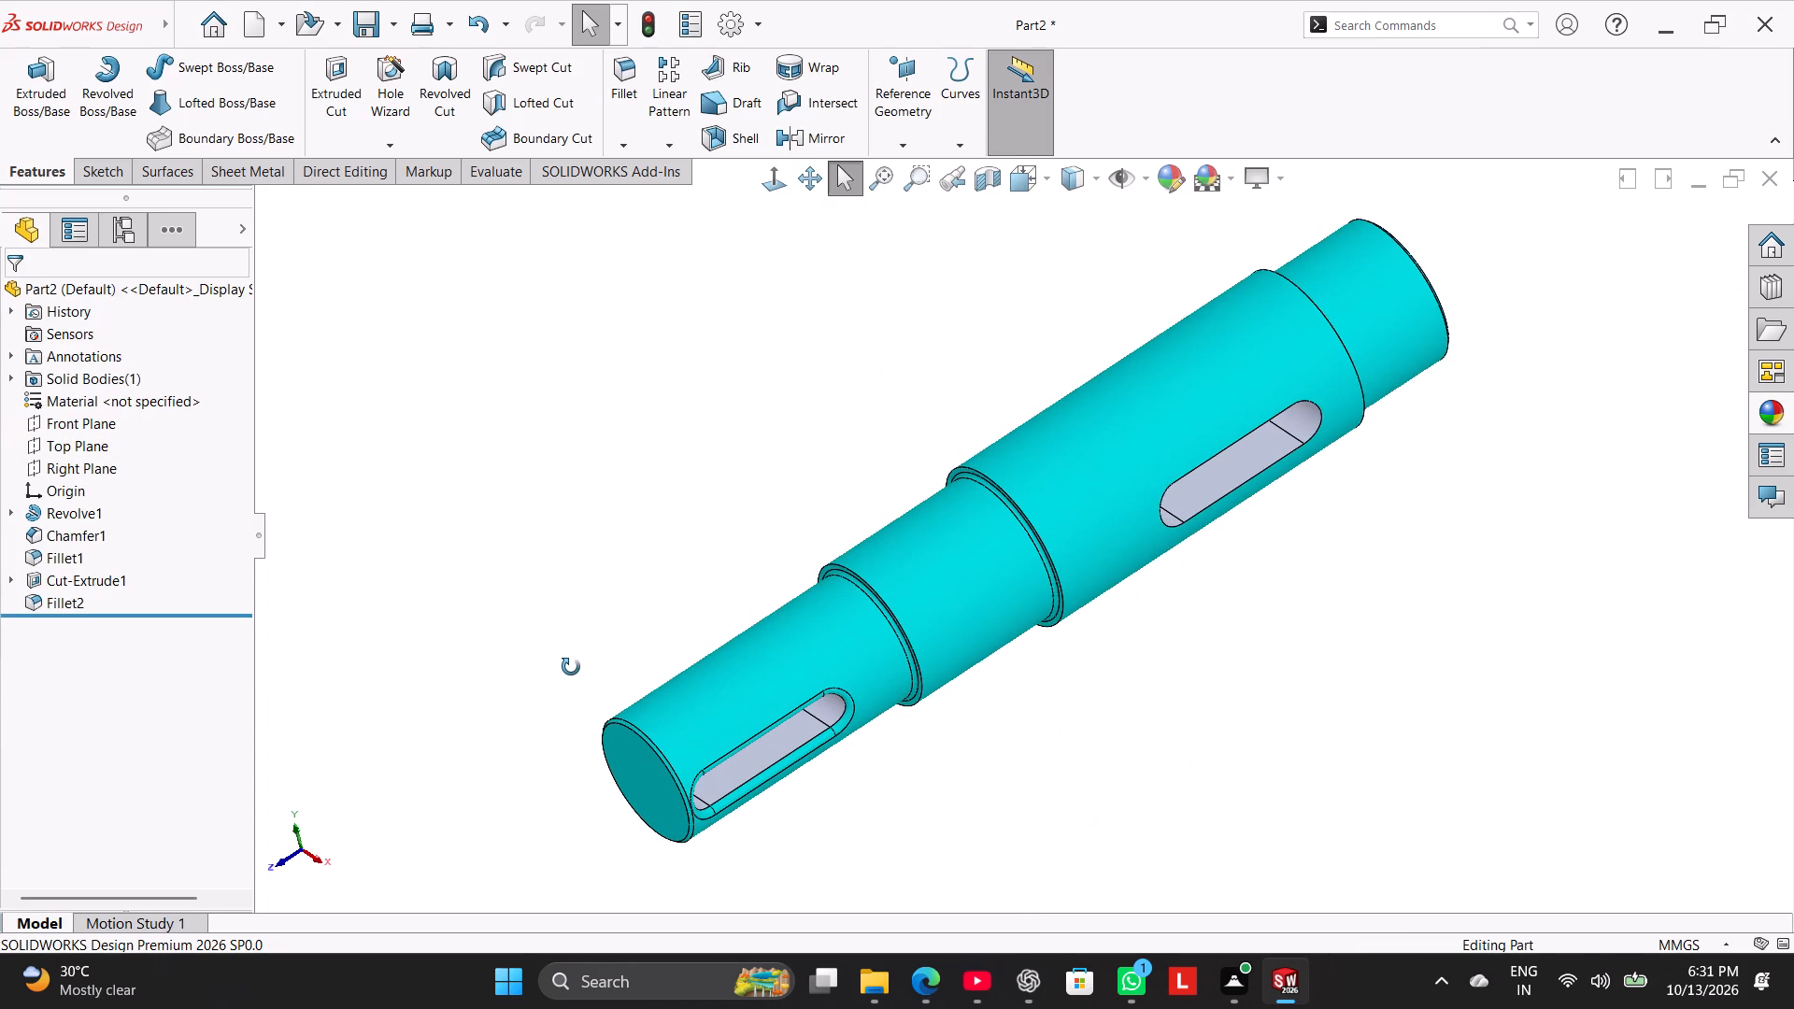
pyautogui.moveTo(571, 667); pyautogui.dragTo(581, 692, button='middle')
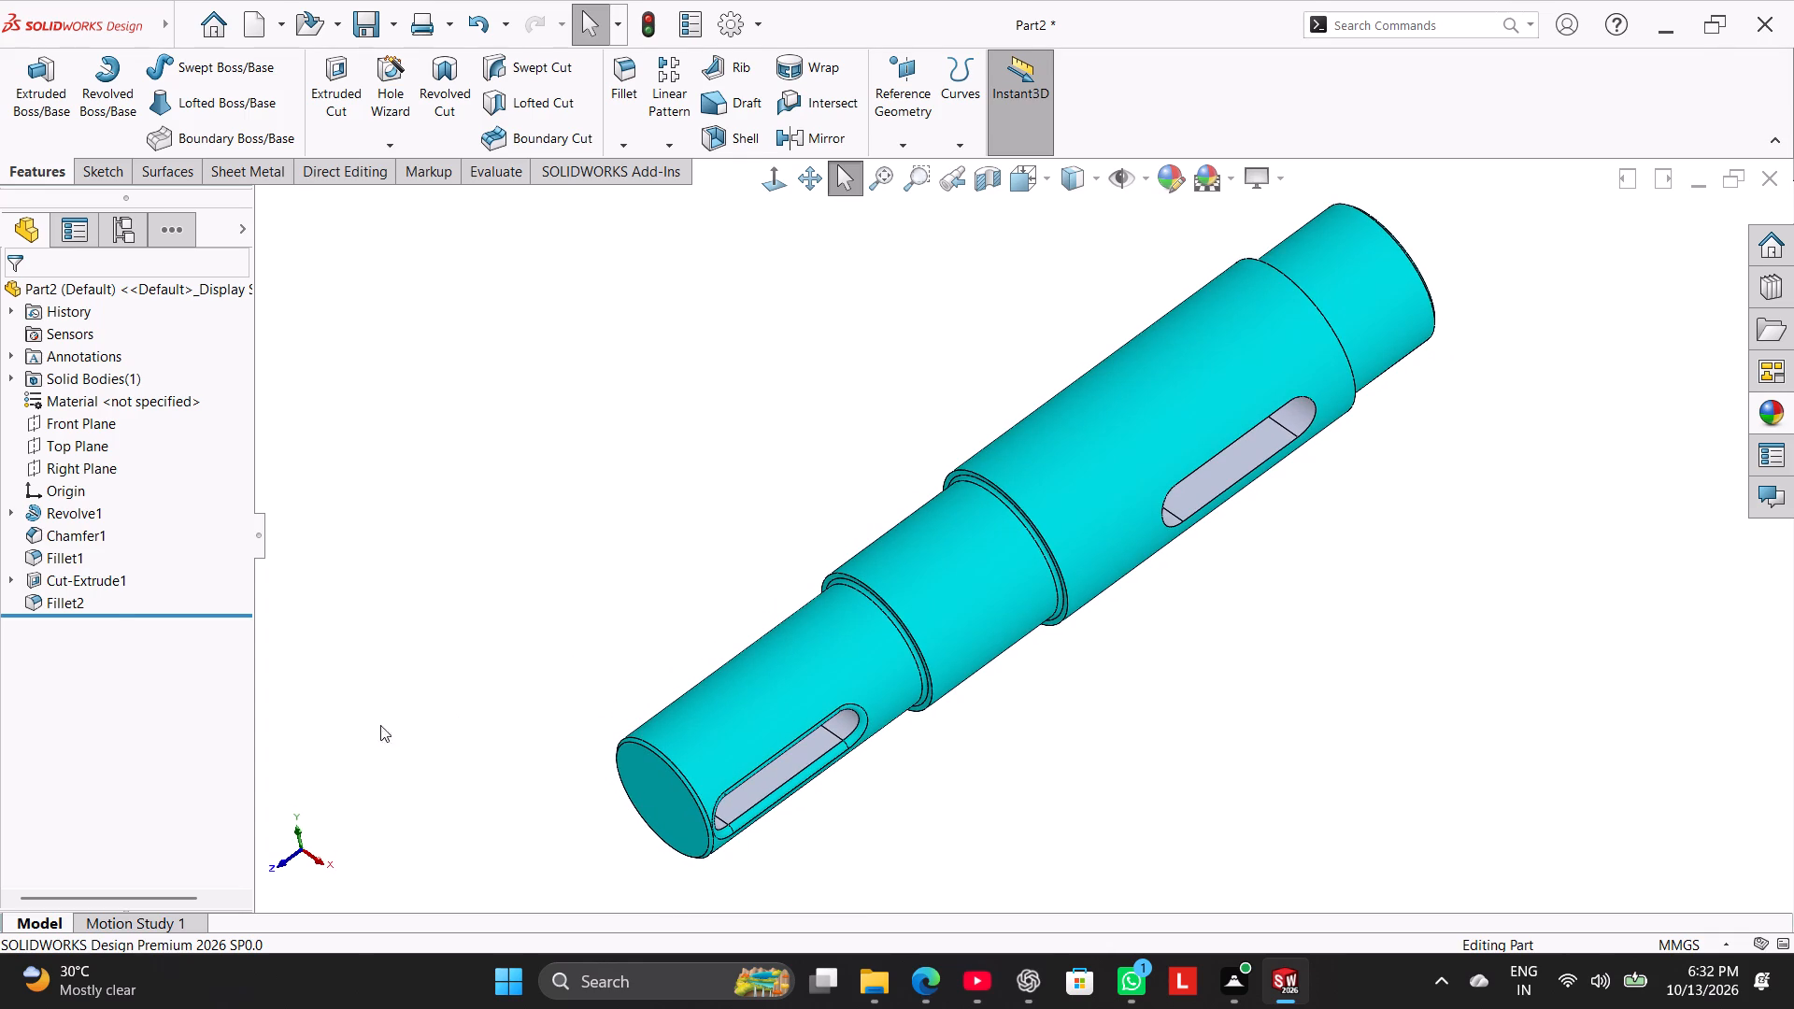
pyautogui.rightClick(85, 600)
pyautogui.click(98, 530)
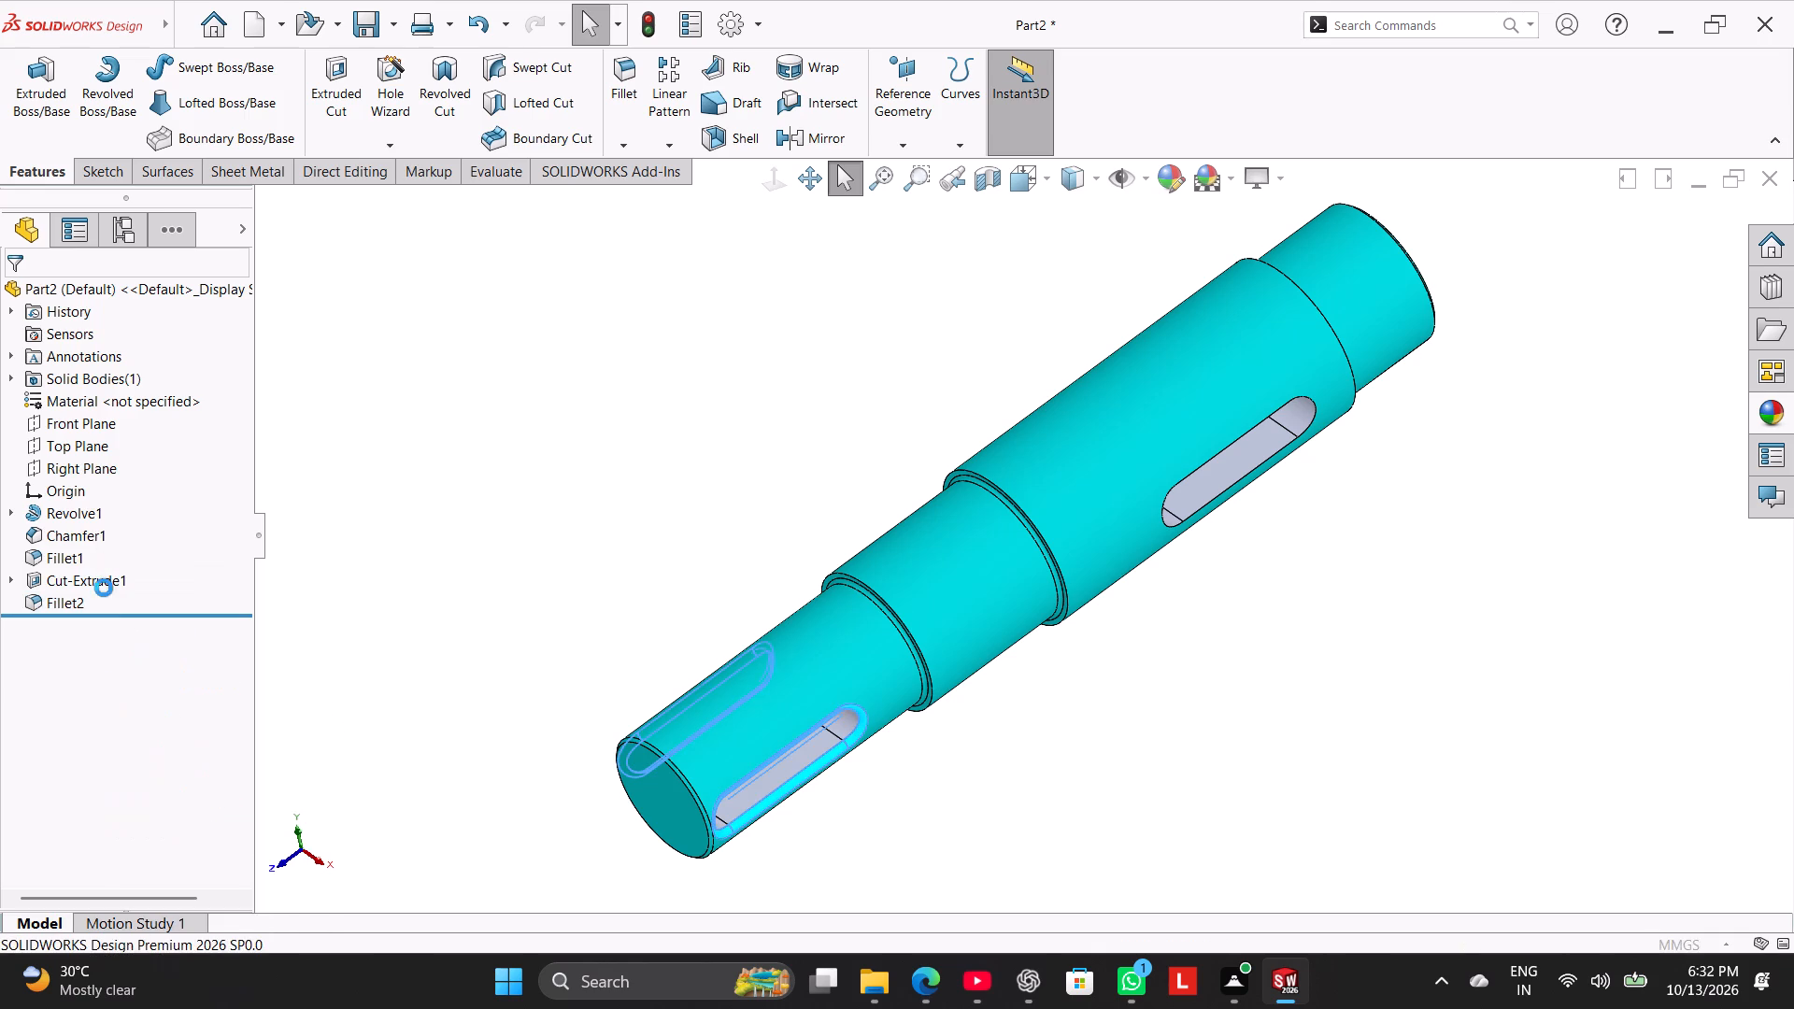
pyautogui.press('0')
pyautogui.press('.')
pyautogui.press('3')
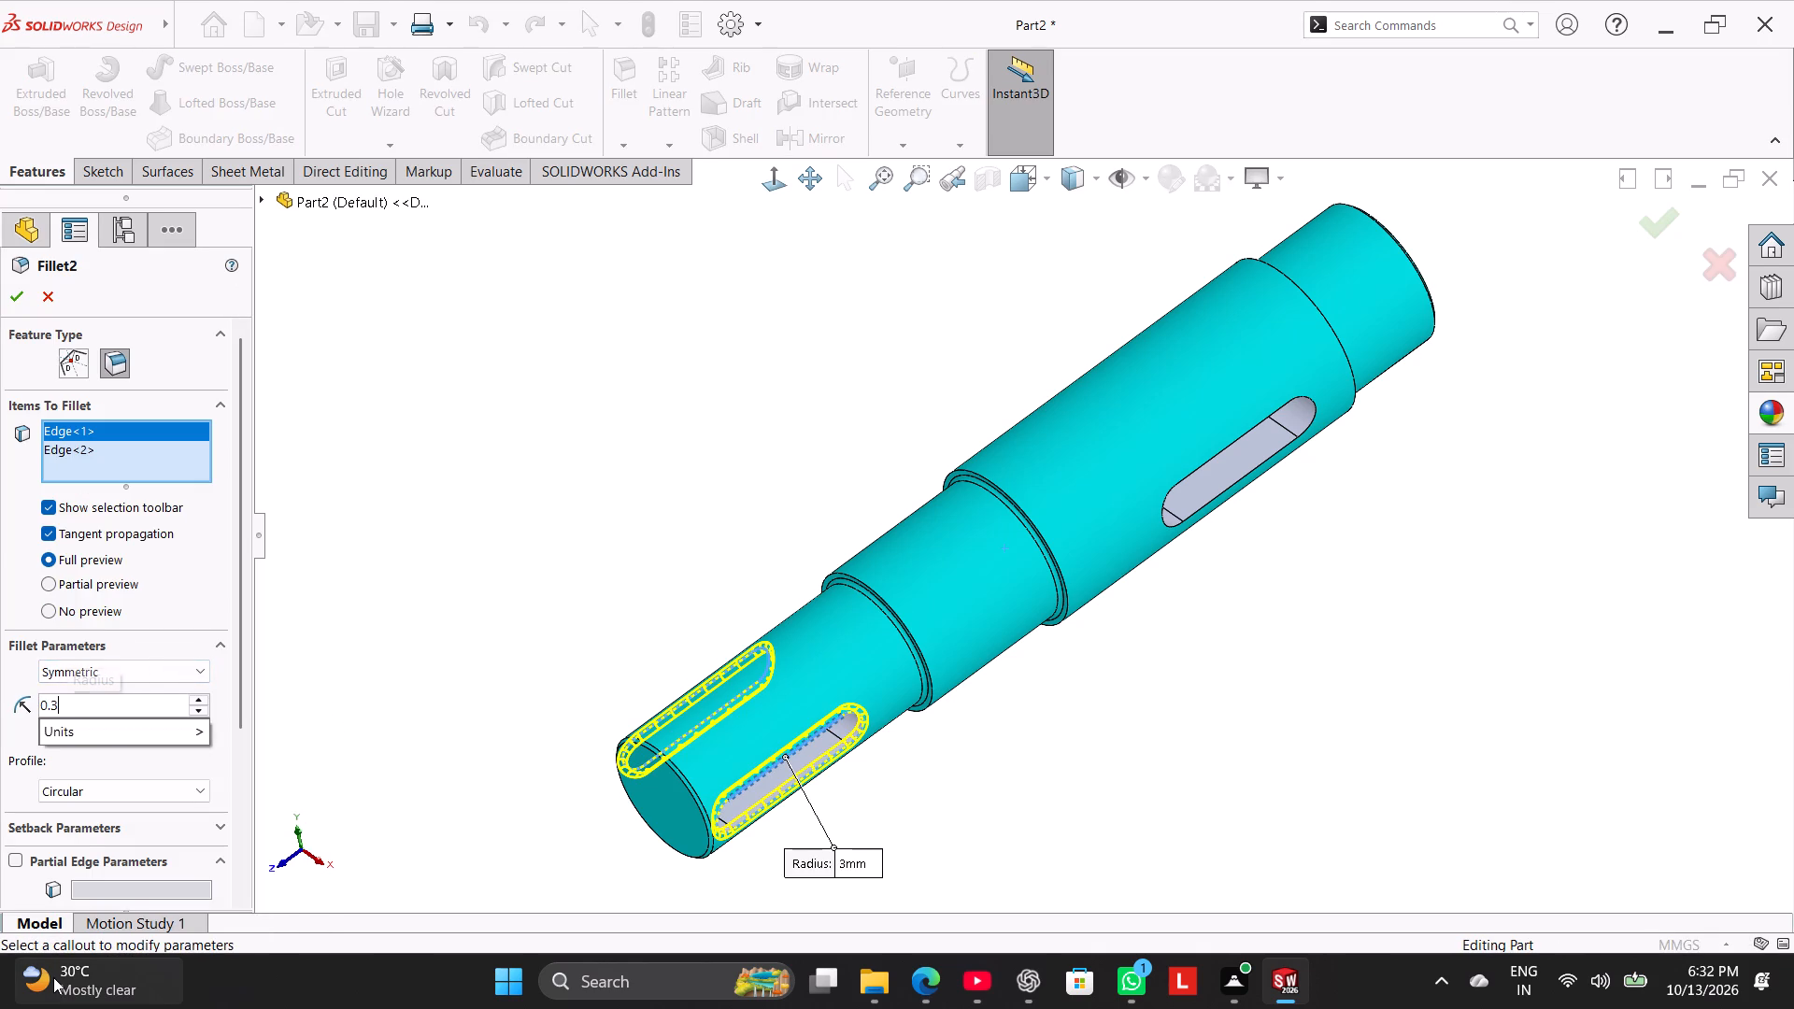
pyautogui.press('Return')
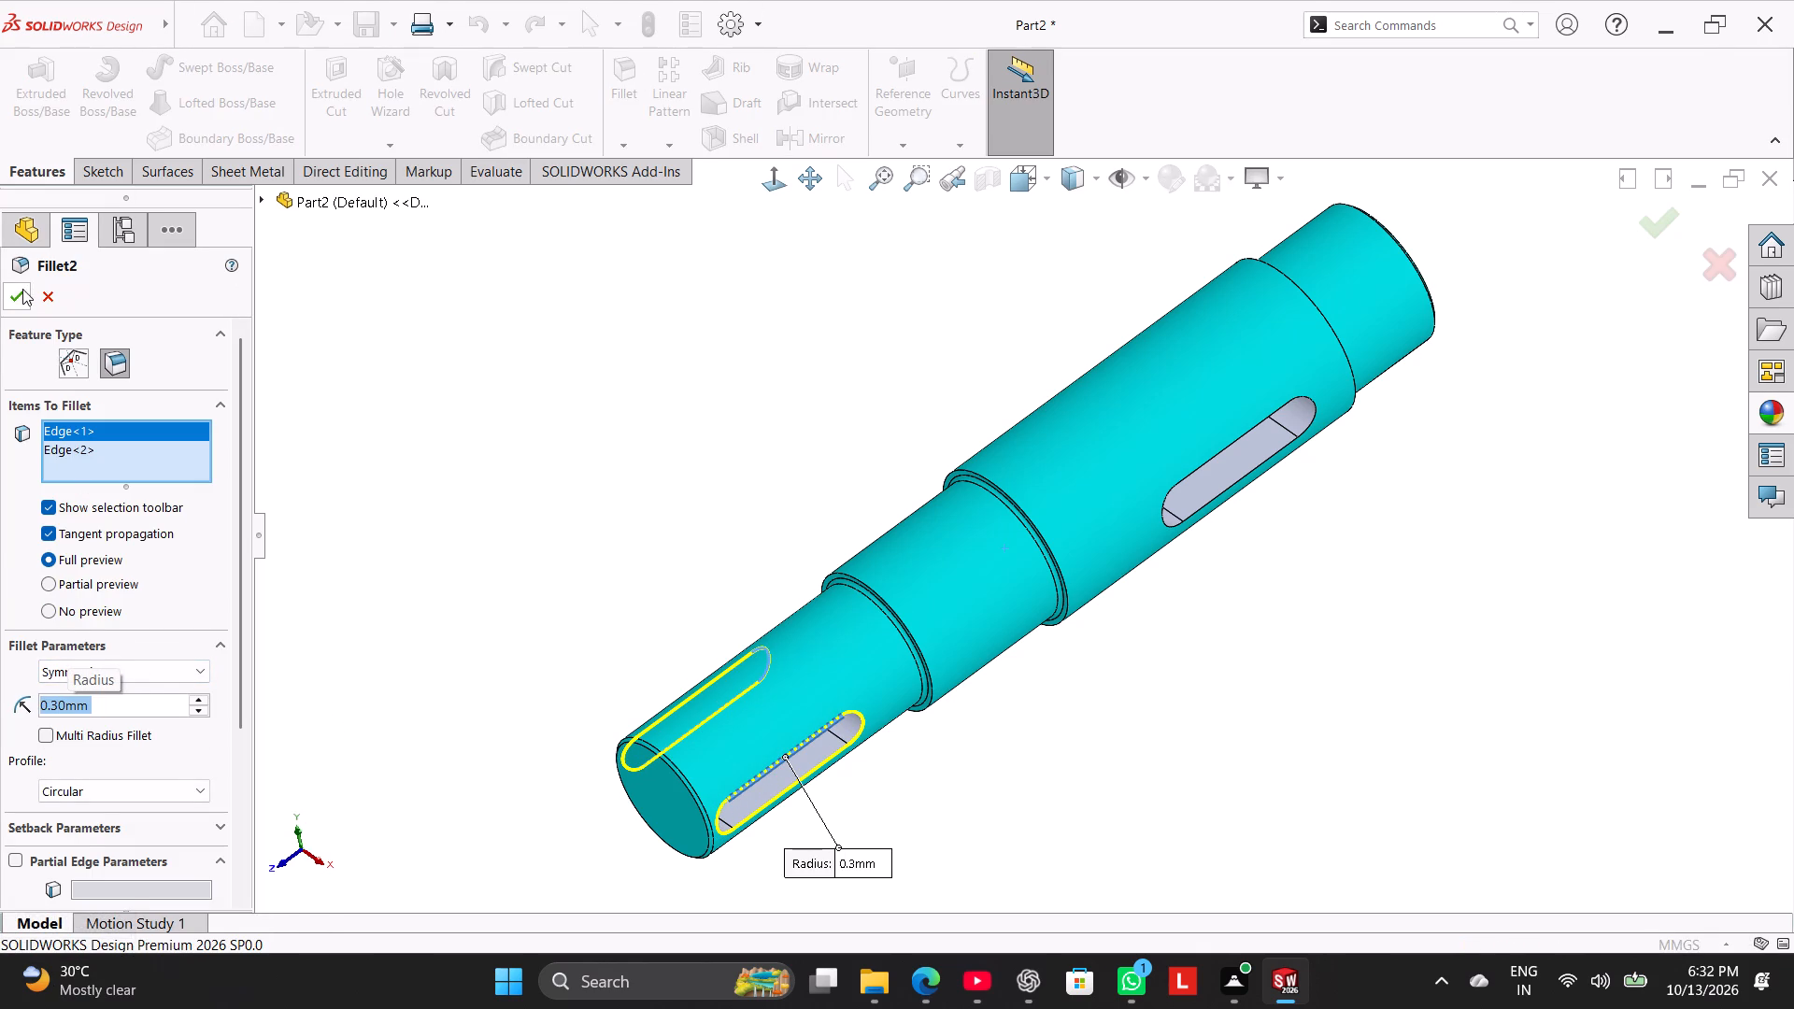
pyautogui.click(22, 291)
pyautogui.click(614, 389)
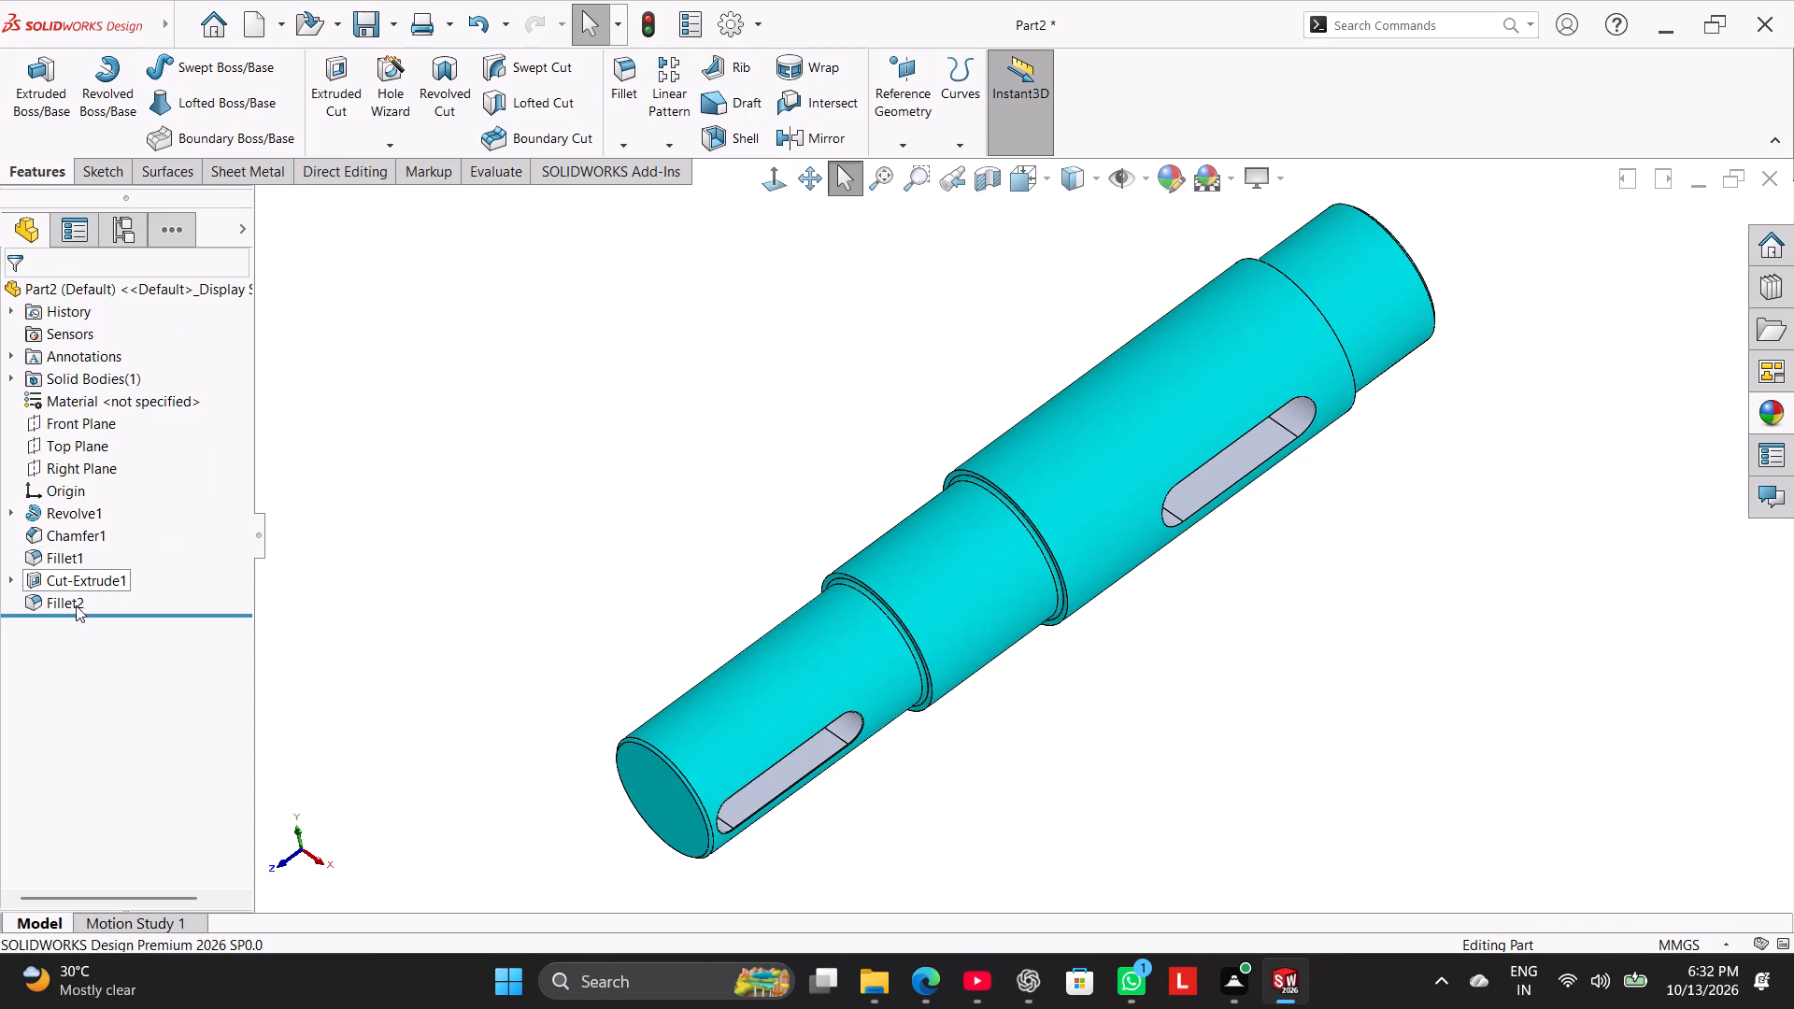
pyautogui.keyDown('ctrl'); pyautogui.click(71, 599); pyautogui.keyUp('ctrl')
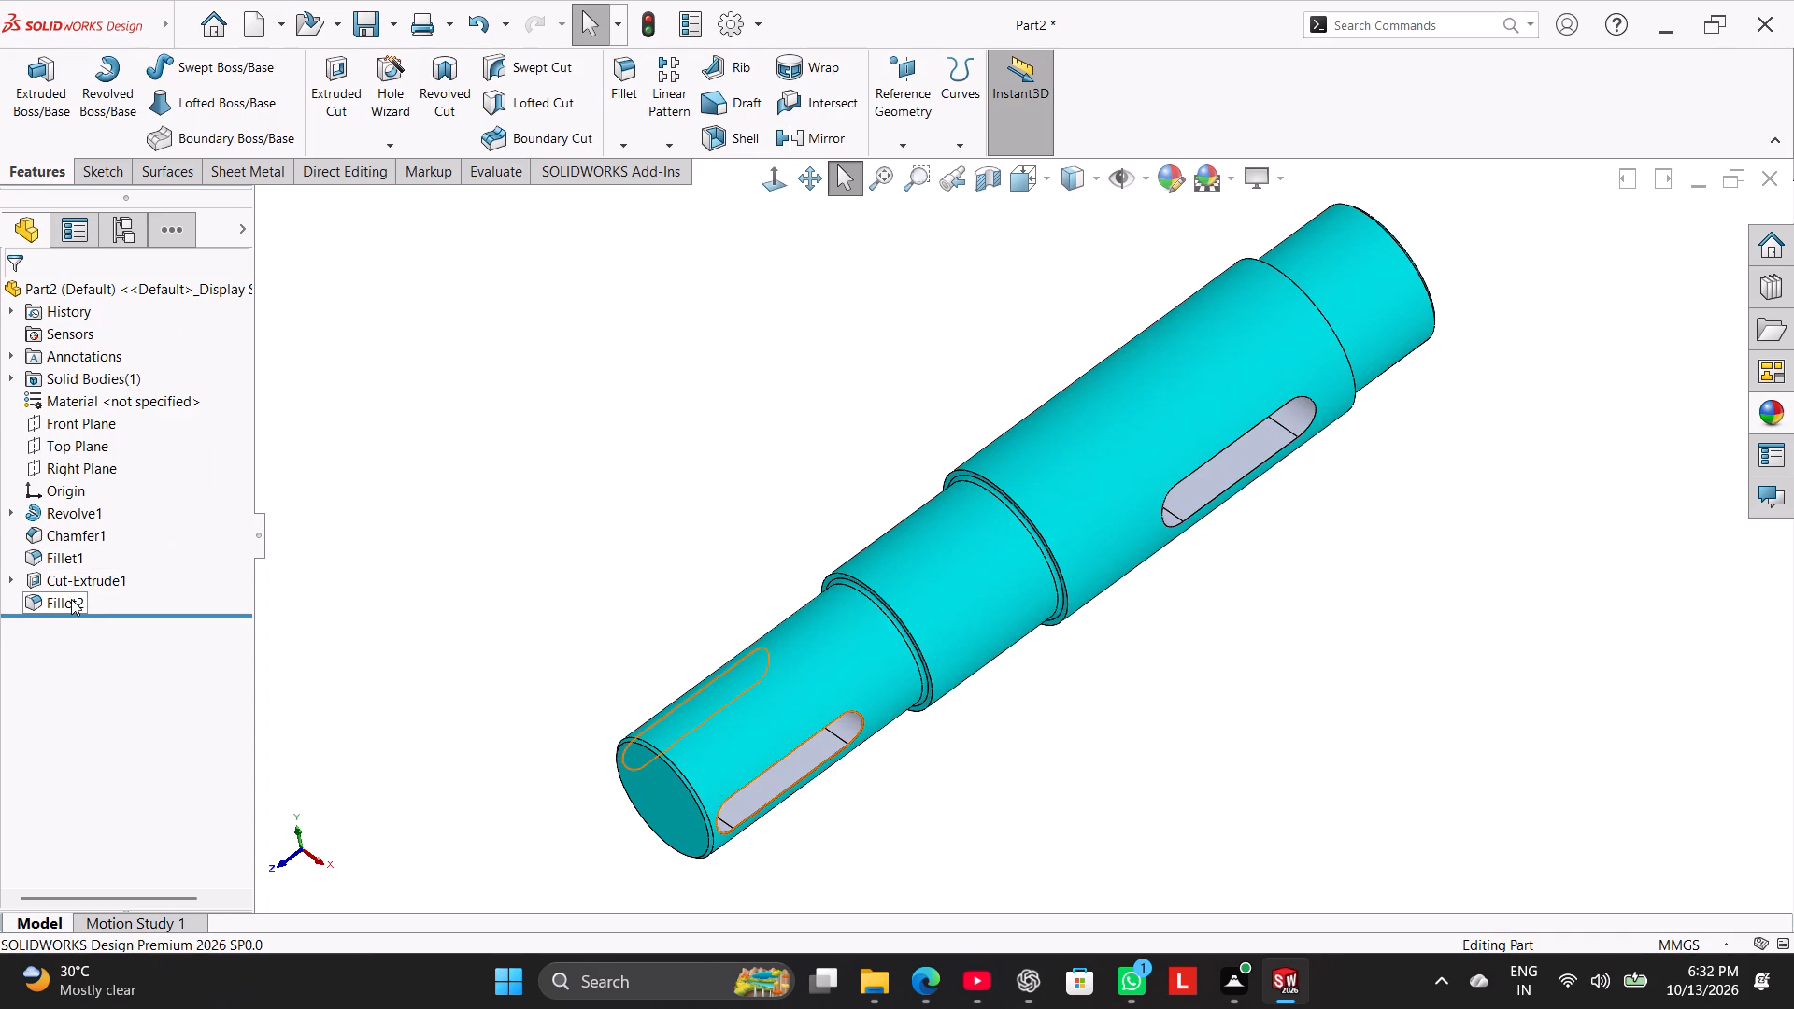
pyautogui.click(751, 310)
pyautogui.scroll(-9, 876, 759)
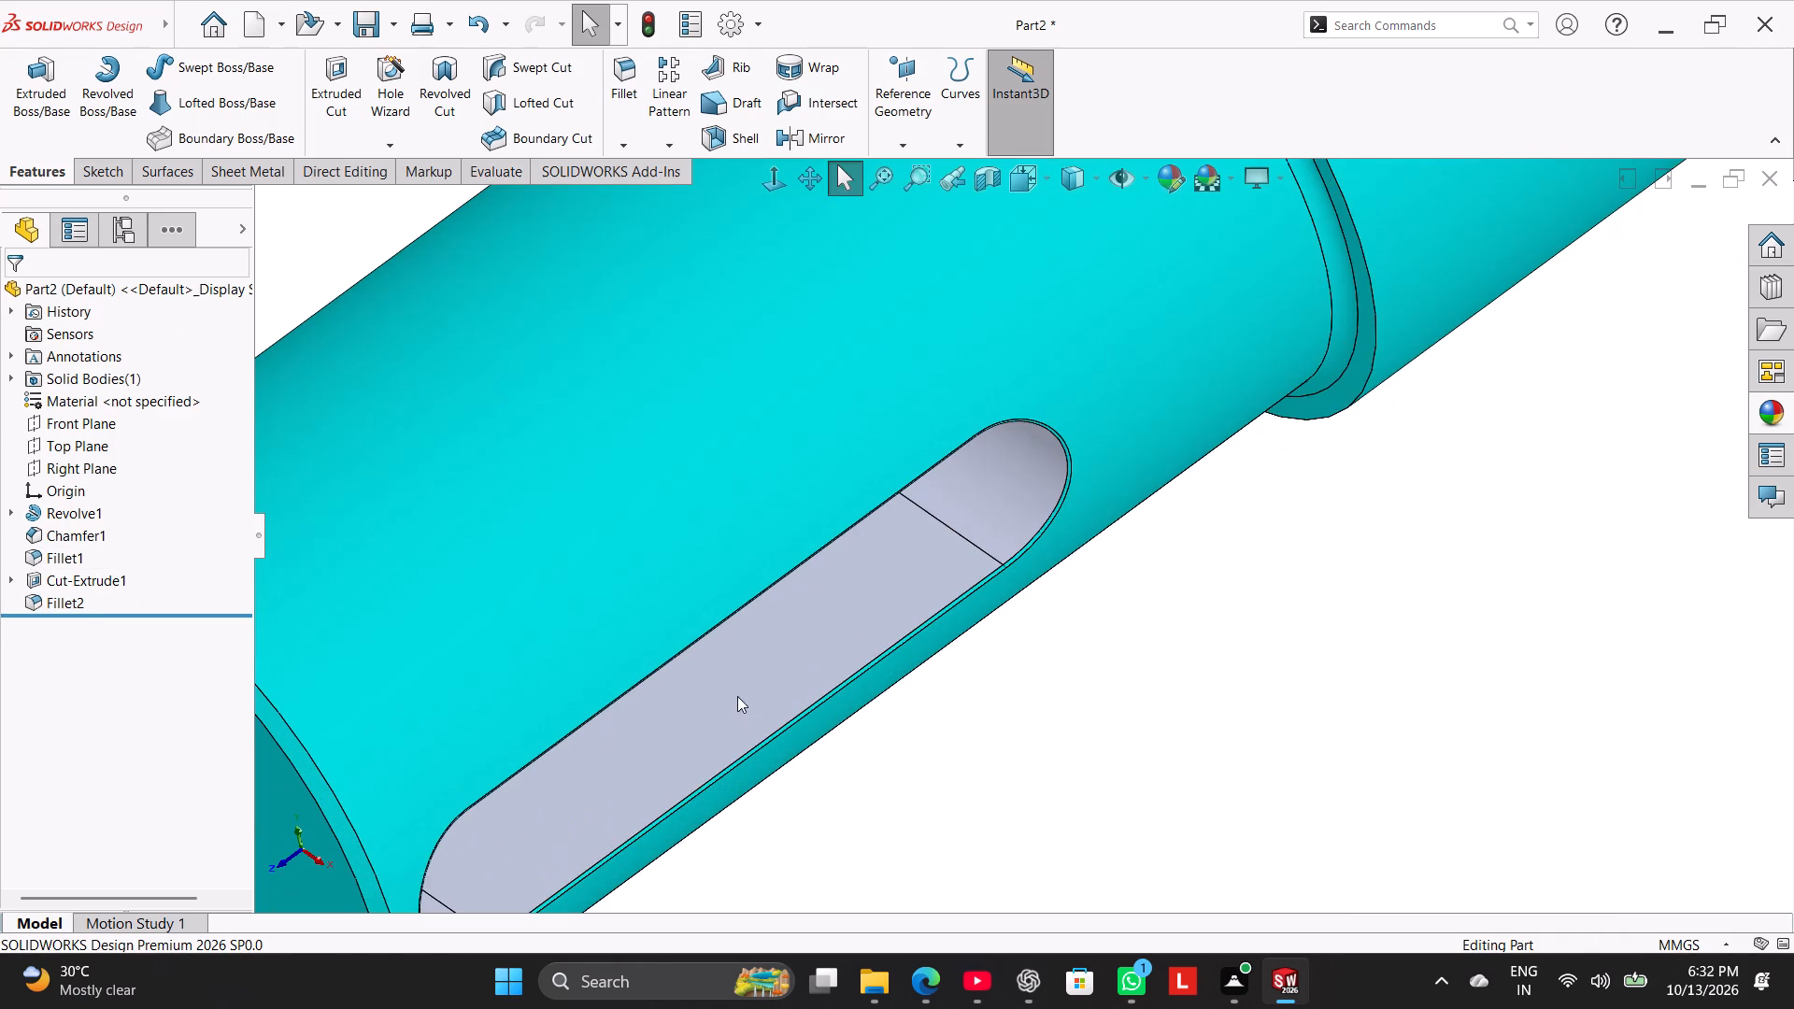
pyautogui.scroll(12, 775, 700)
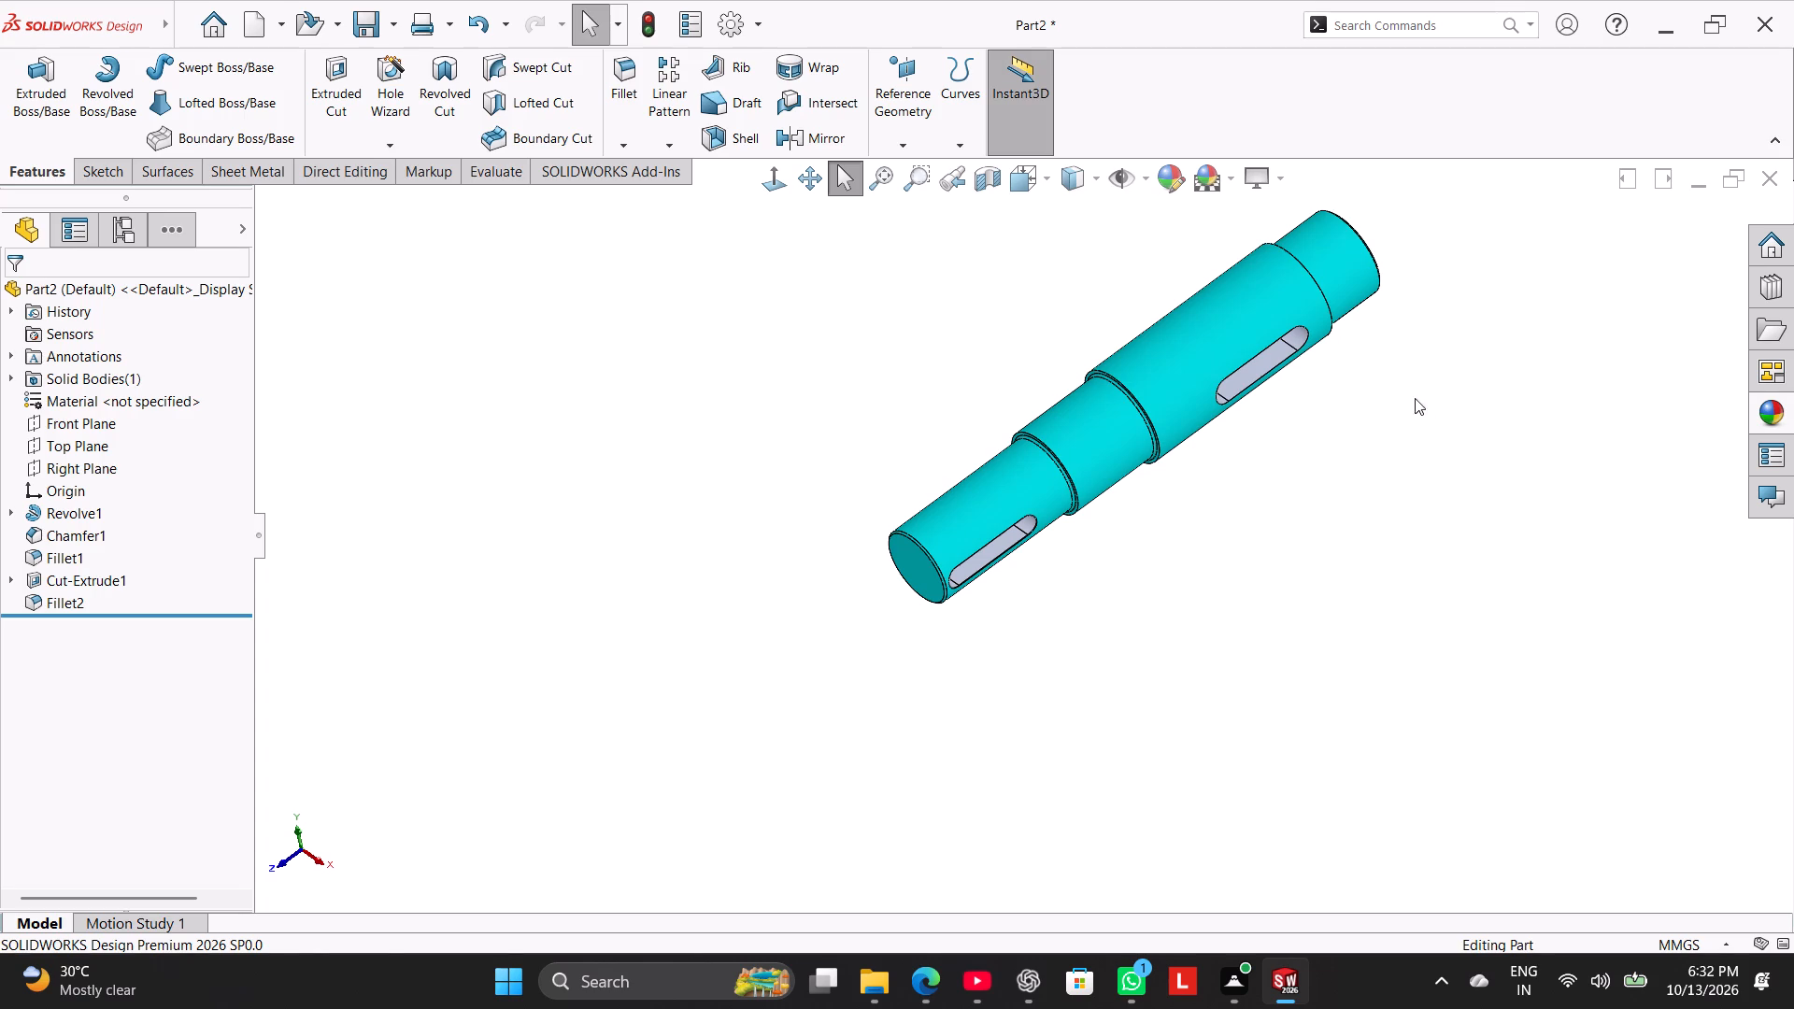
# Fillet the larger slot's opening edges on both sides of the shaft with a 0.5 mm radius and tangent propagation.
pyautogui.click(606, 56)
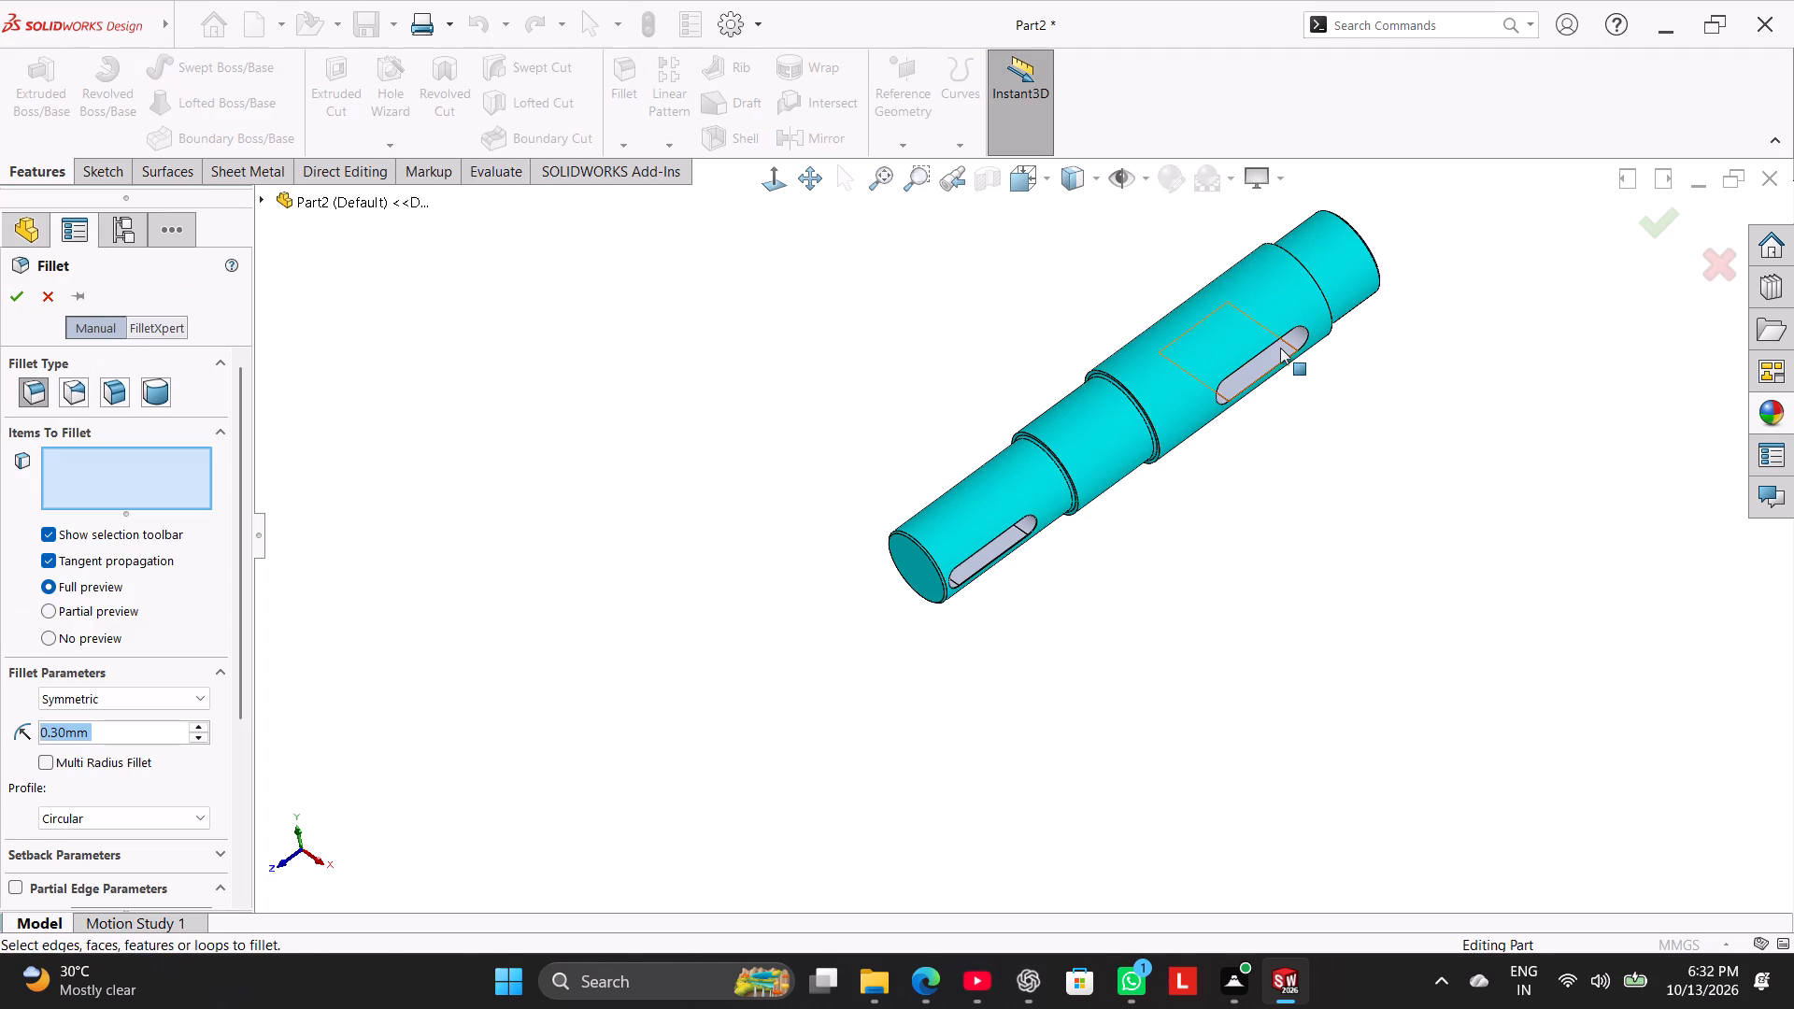
pyautogui.click(1303, 330)
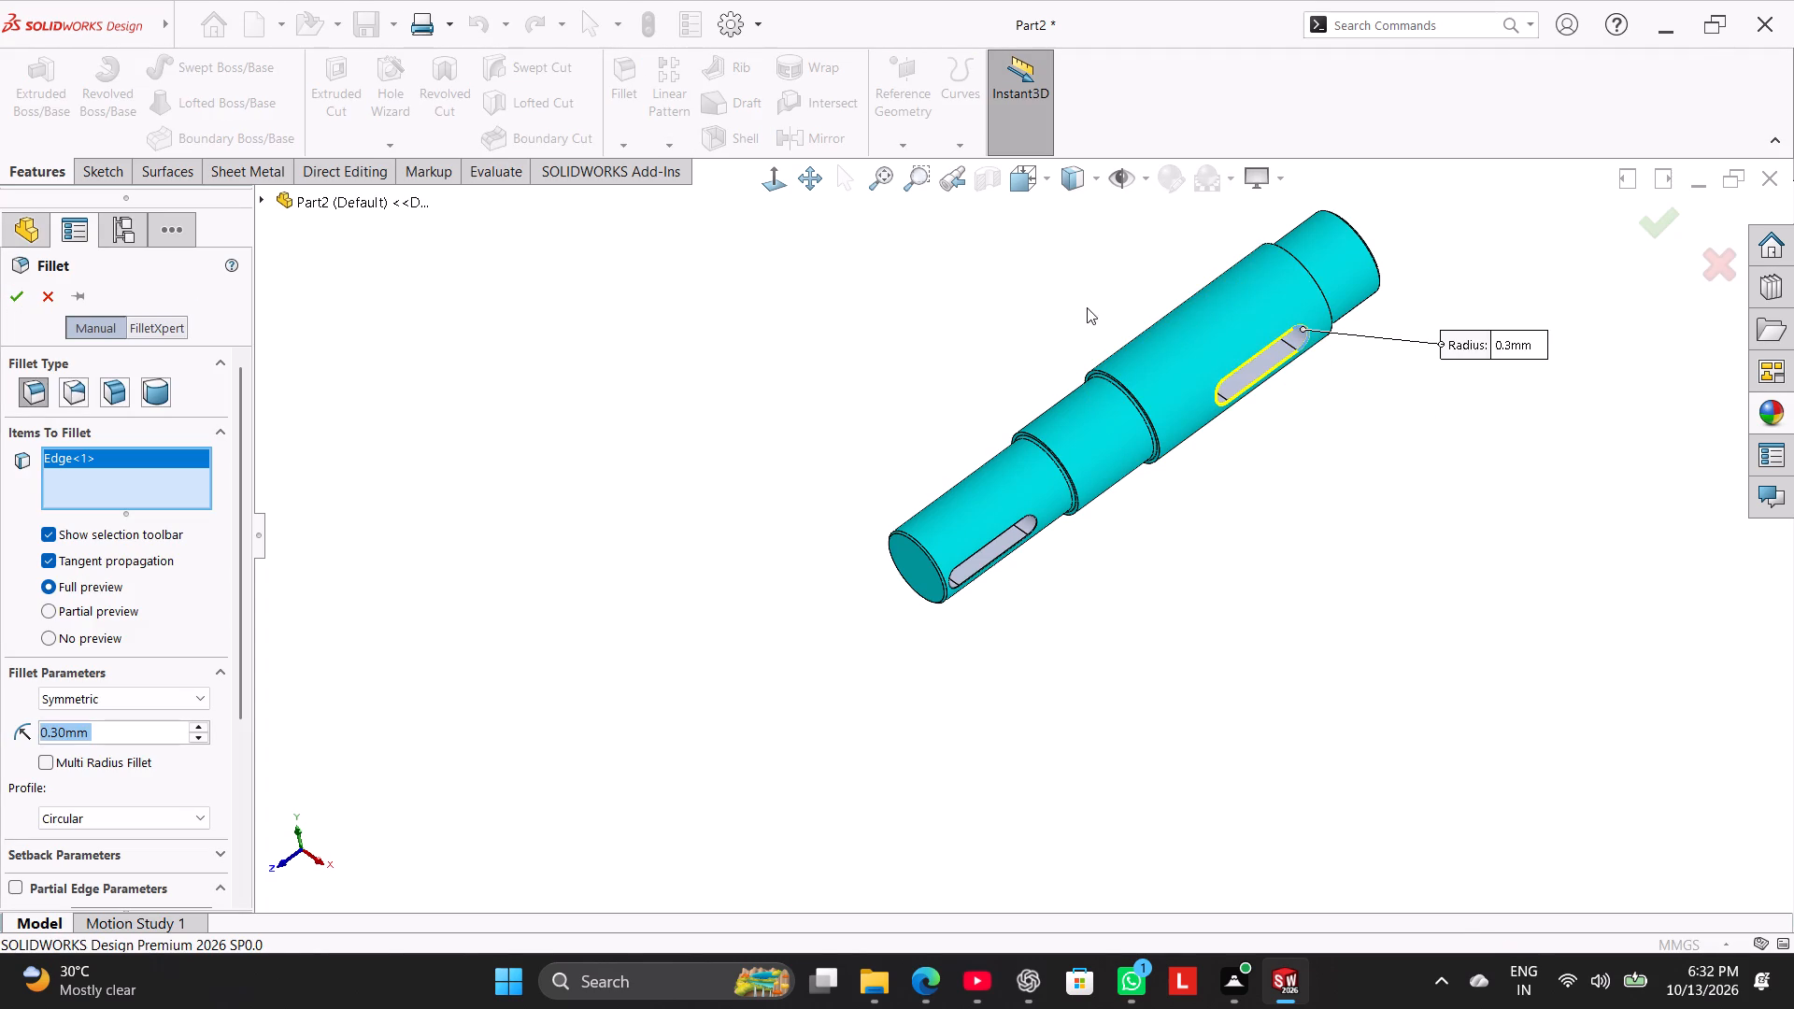
pyautogui.moveTo(1087, 307); pyautogui.dragTo(1242, 480, button='middle')
pyautogui.click(1115, 321)
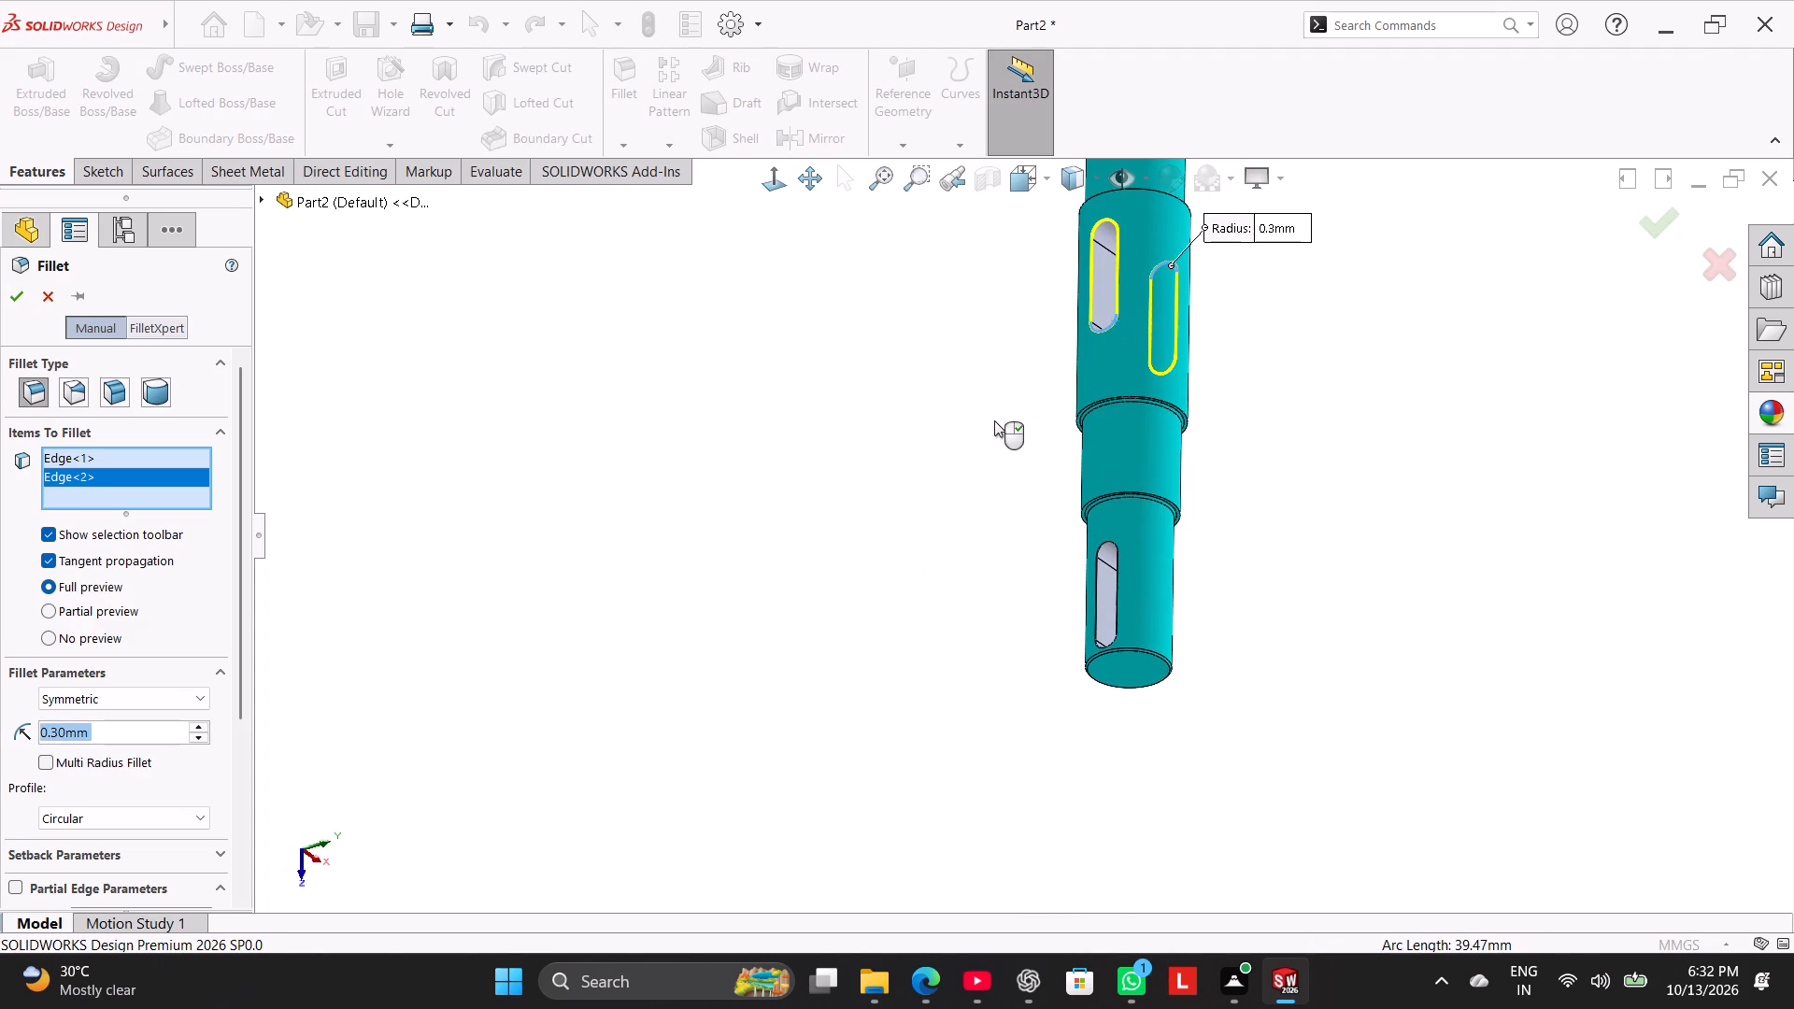
pyautogui.moveTo(994, 420); pyautogui.dragTo(830, 352, button='middle')
pyautogui.click(133, 746)
pyautogui.doubleClick(132, 740)
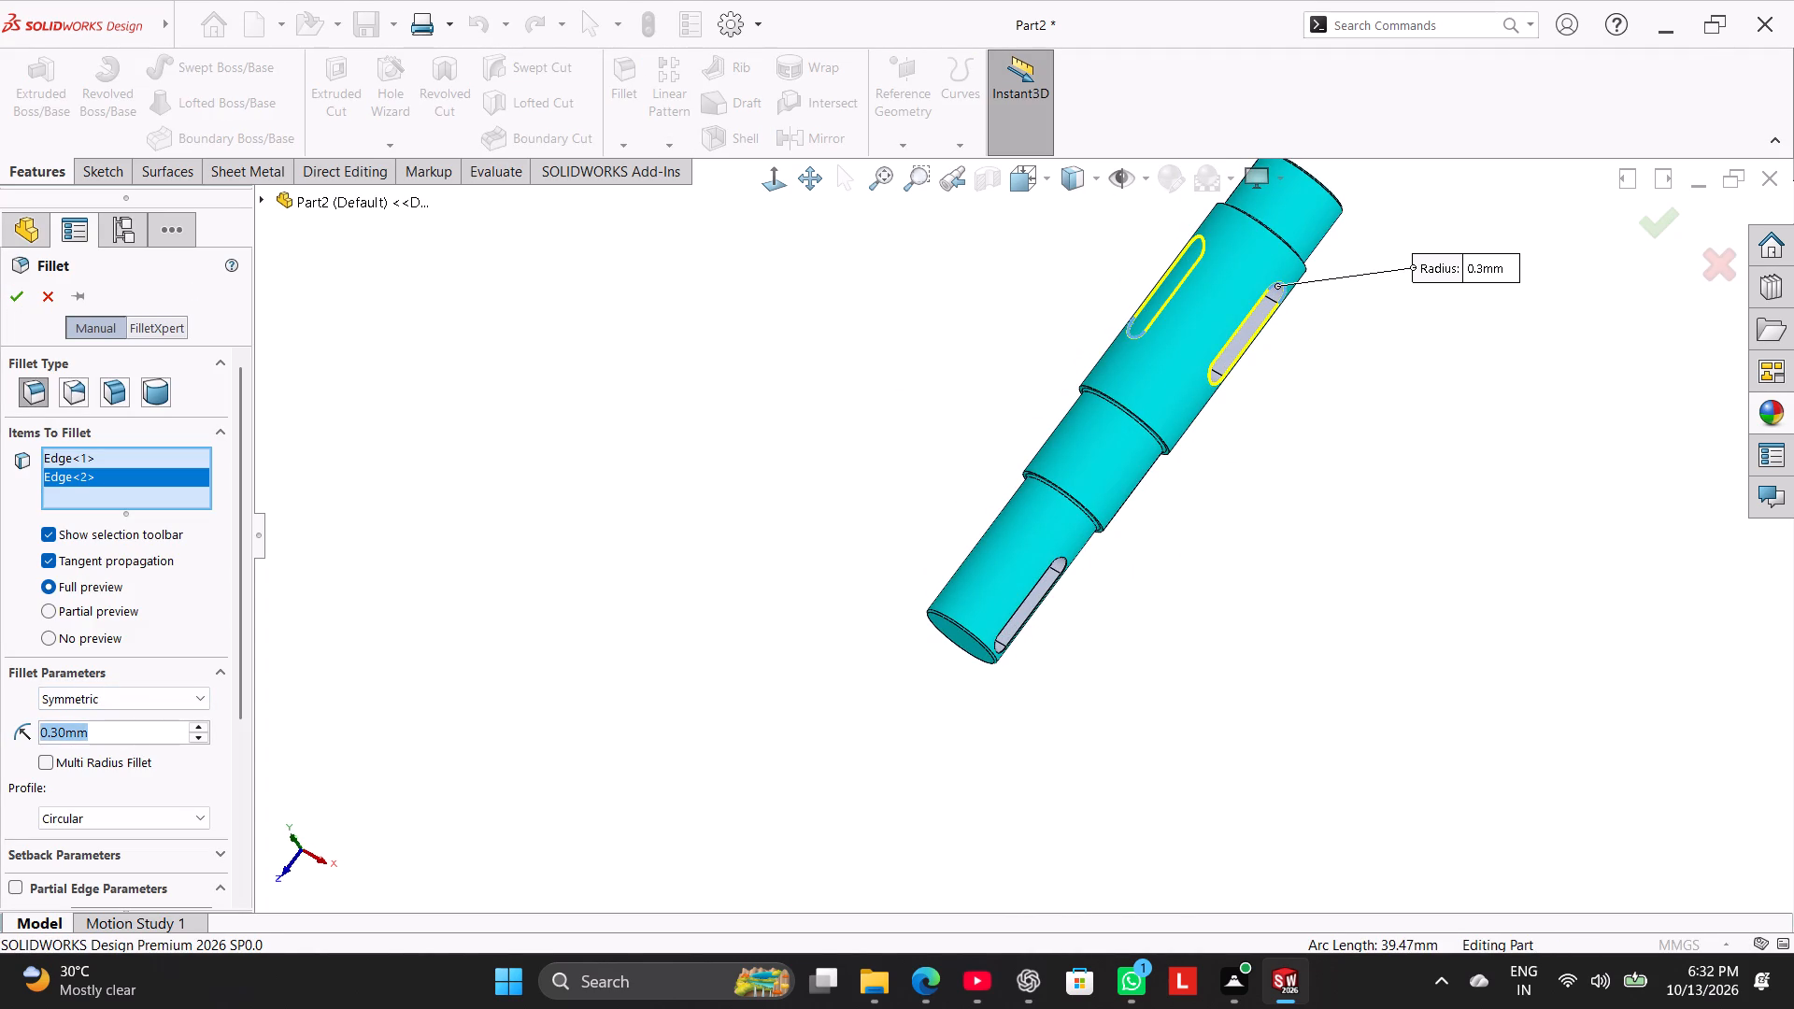
pyautogui.press('0')
pyautogui.press('.')
pyautogui.press('5')
pyautogui.press('Return')
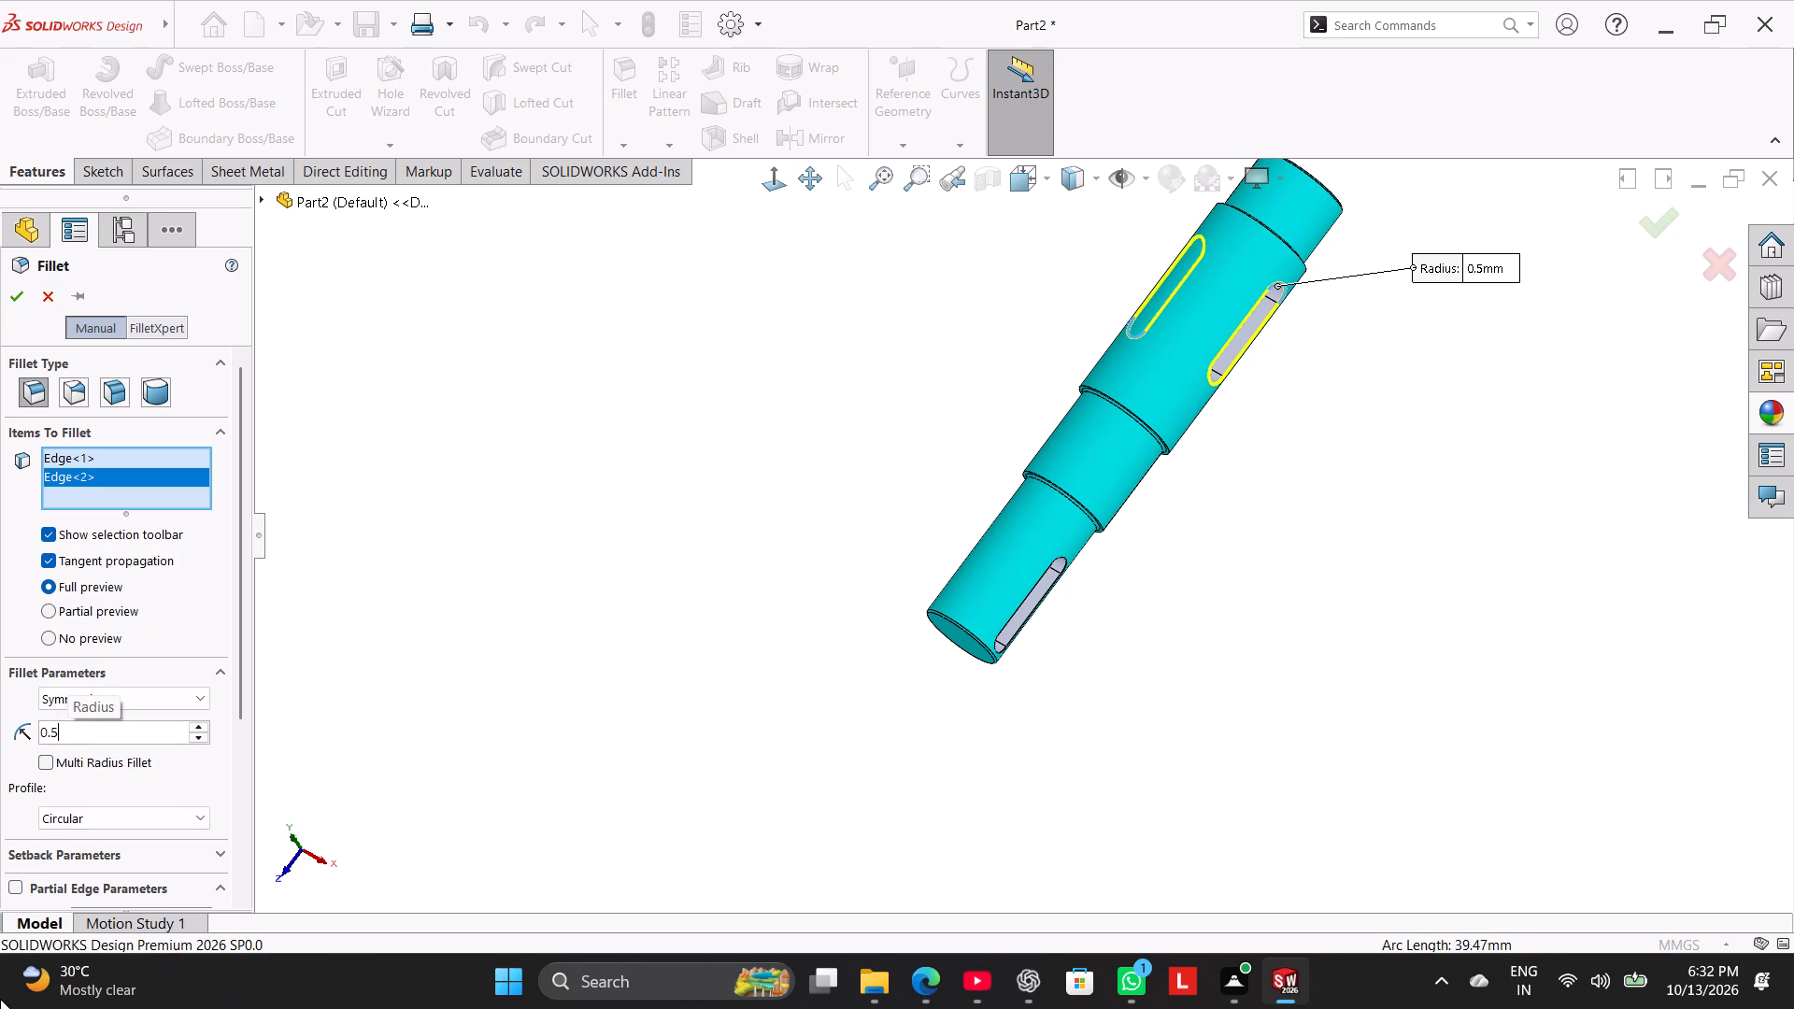
pyautogui.click(13, 291)
pyautogui.moveTo(476, 462); pyautogui.dragTo(468, 474)
pyautogui.moveTo(578, 573); pyautogui.dragTo(919, 338, button='right')
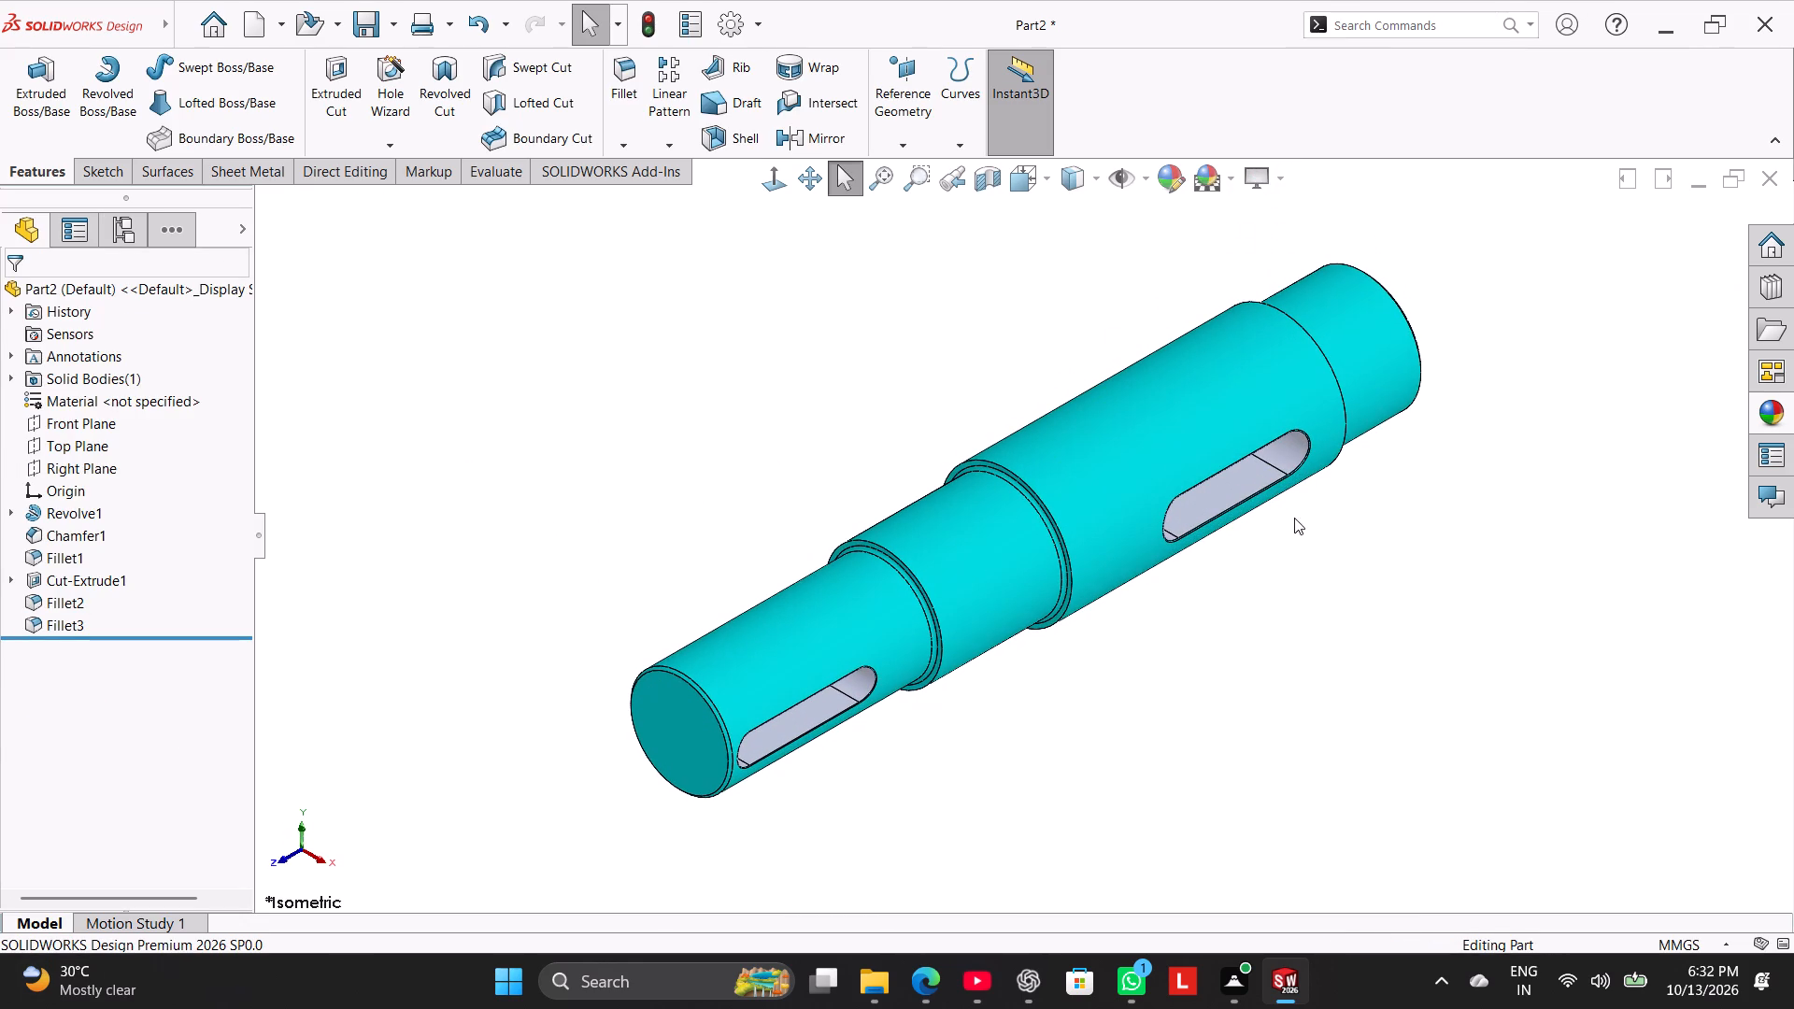
# Apply the satin finish aluminum appearance to the edge fillets of both slots.
pyautogui.keyDown('ctrl'); pyautogui.click(58, 624); pyautogui.keyUp('ctrl')
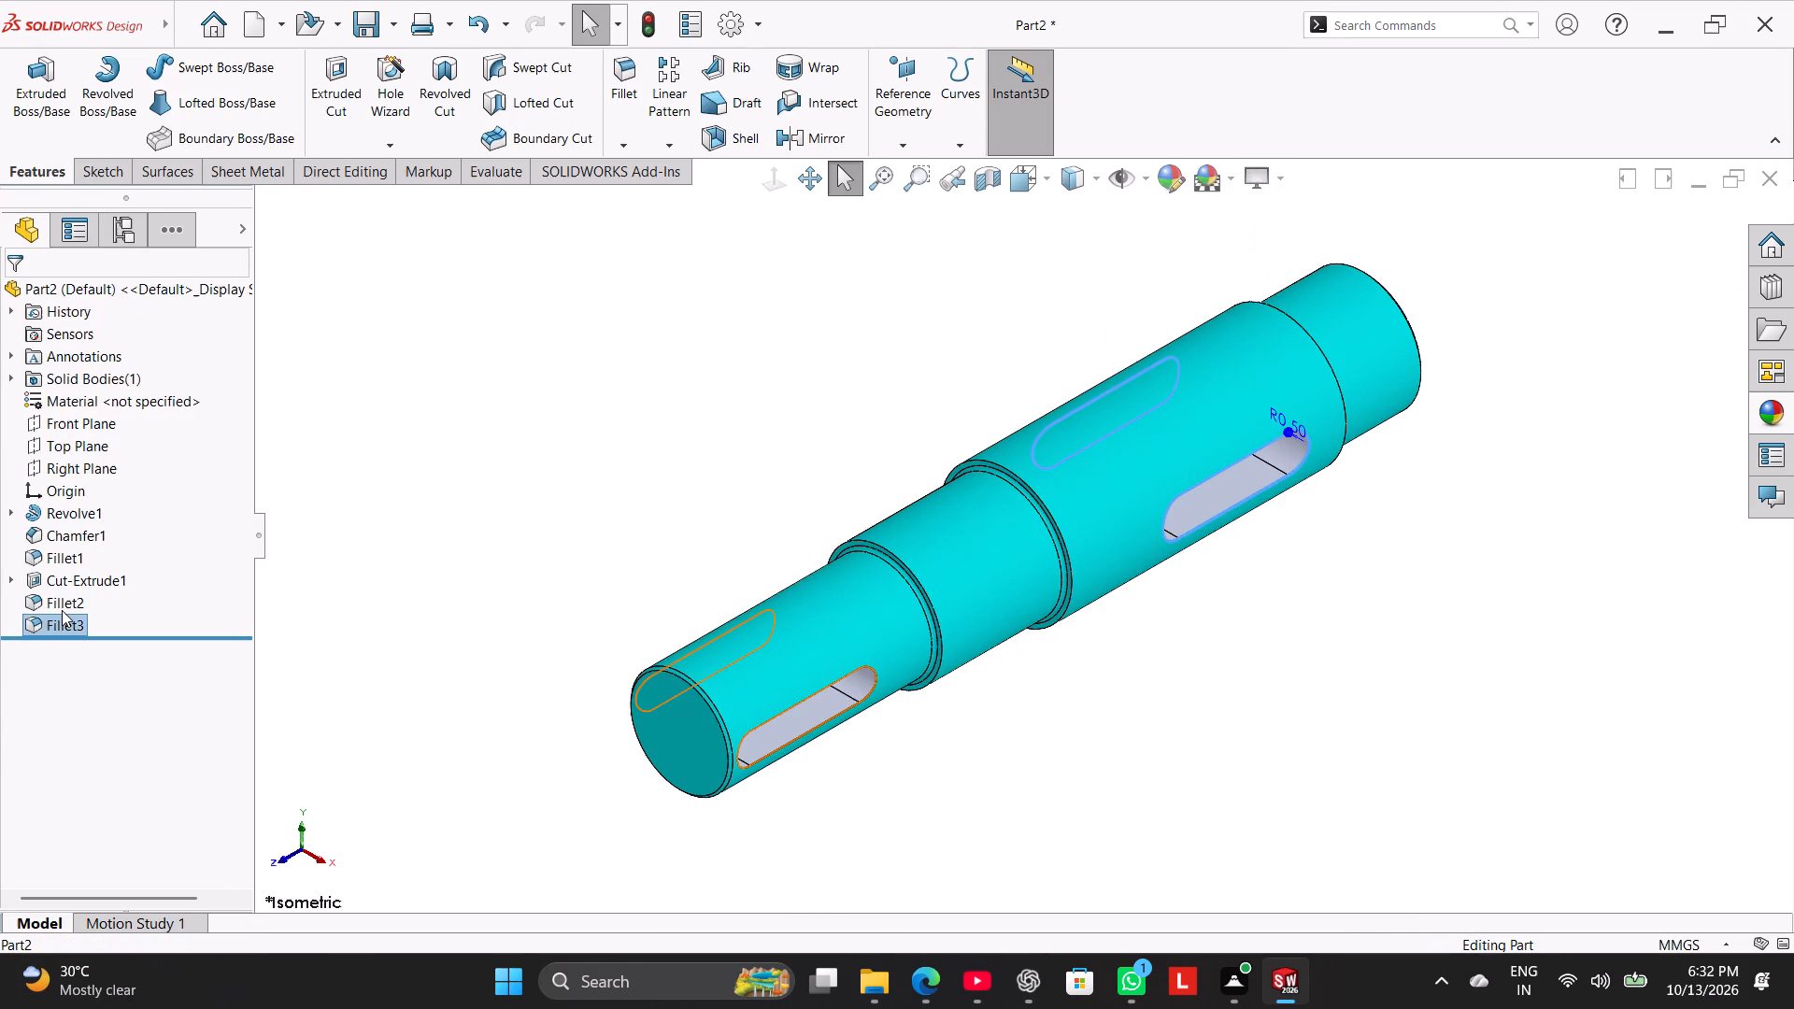
pyautogui.keyDown('ctrl'); pyautogui.click(62, 605); pyautogui.keyUp('ctrl')
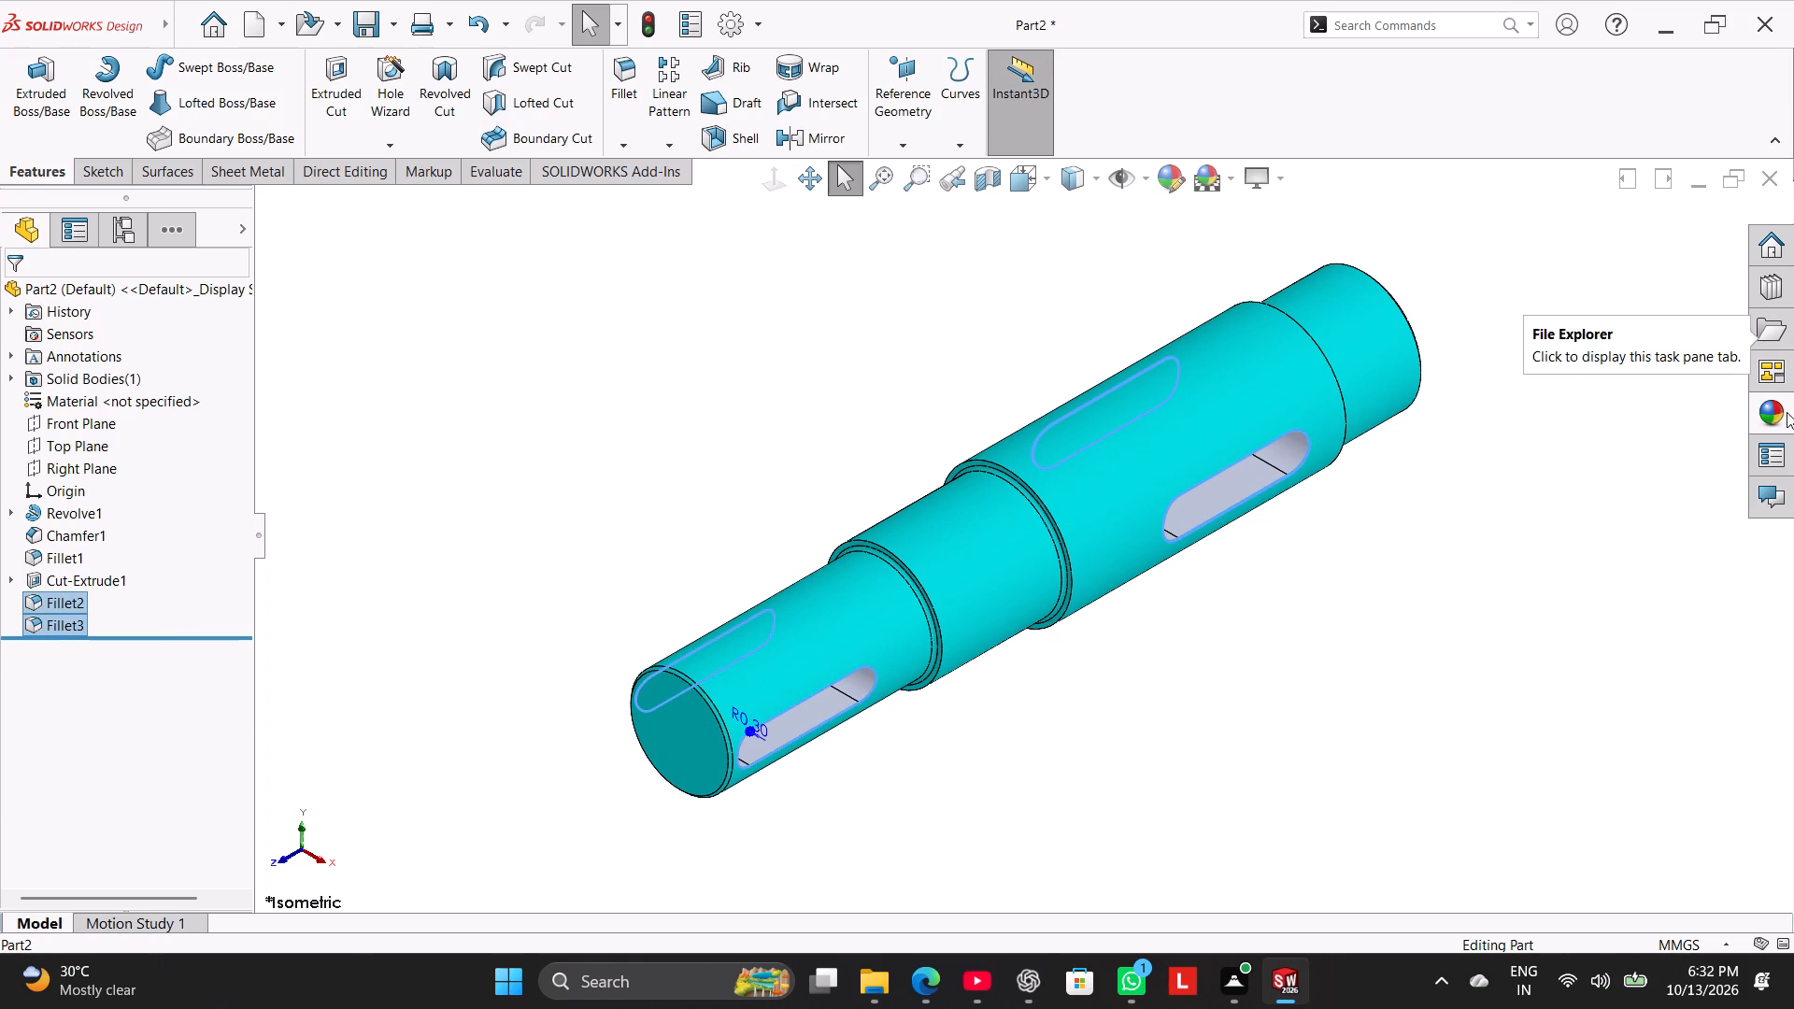
pyautogui.click(1171, 171)
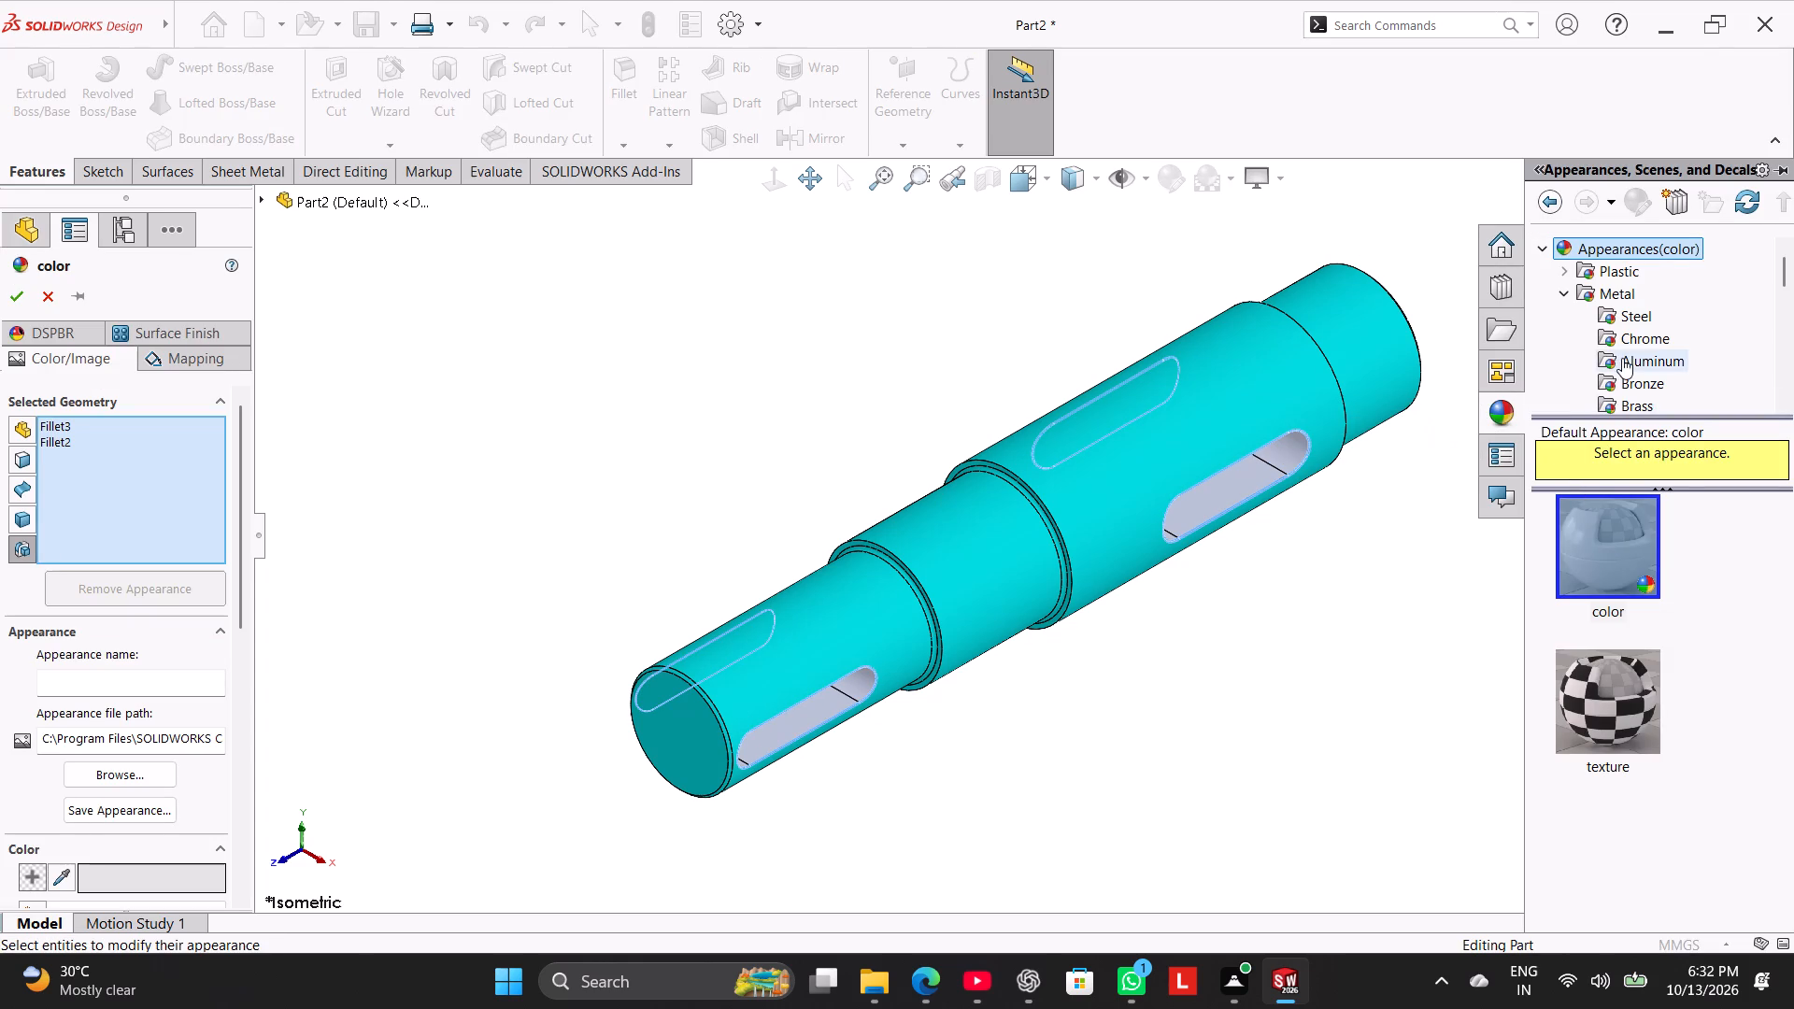
pyautogui.click(1622, 358)
pyautogui.doubleClick(1618, 847)
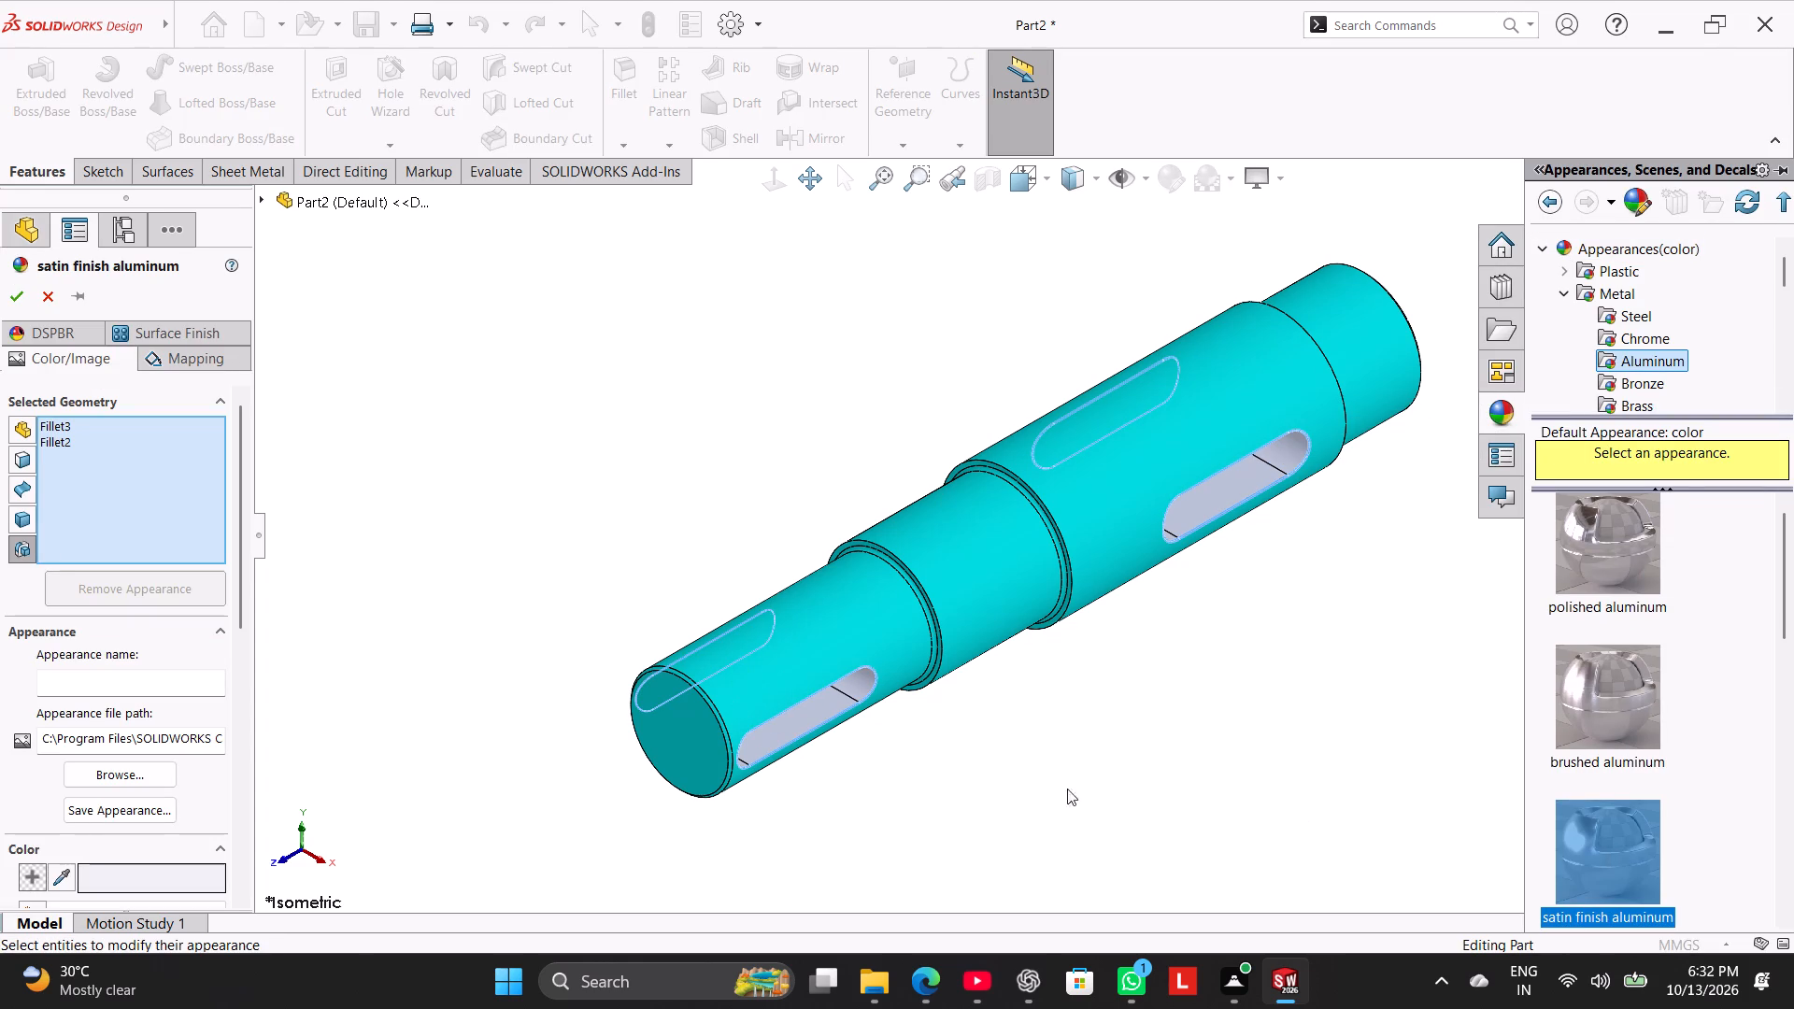
pyautogui.click(20, 287)
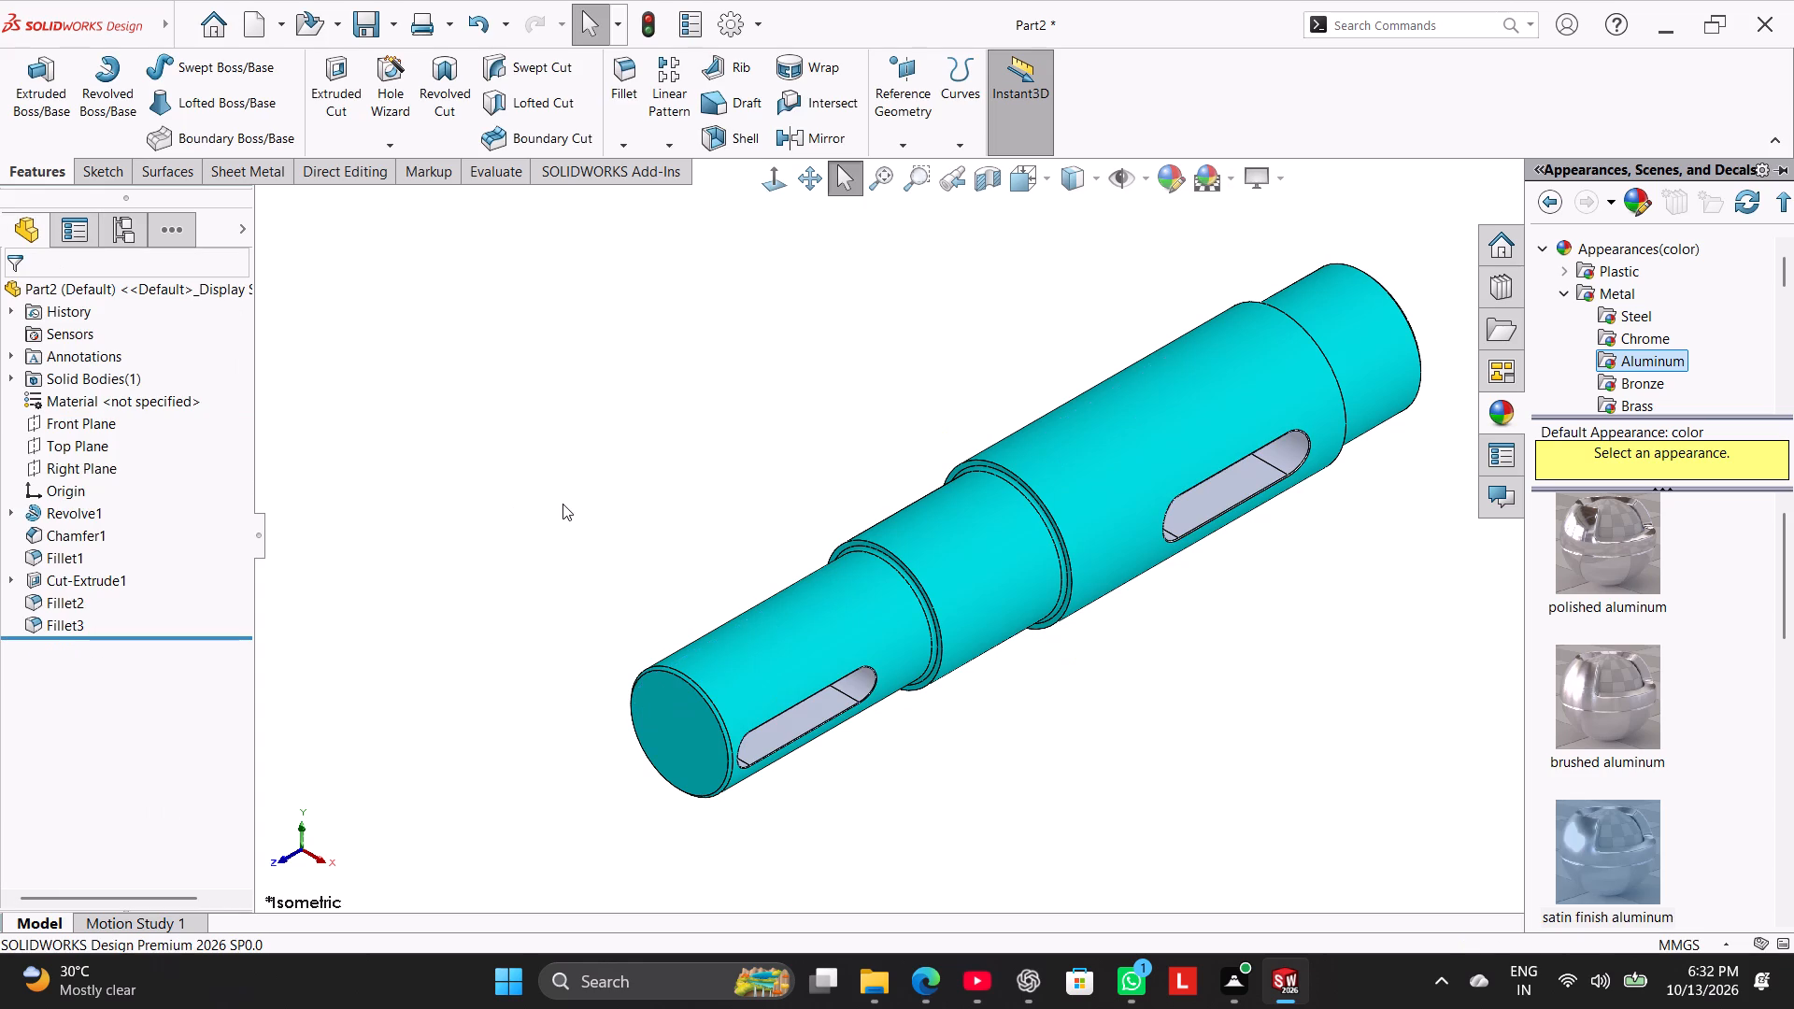
pyautogui.click(562, 504)
pyautogui.moveTo(561, 533); pyautogui.dragTo(990, 353, button='right')
pyautogui.moveTo(472, 664); pyautogui.dragTo(986, 296, button='right')
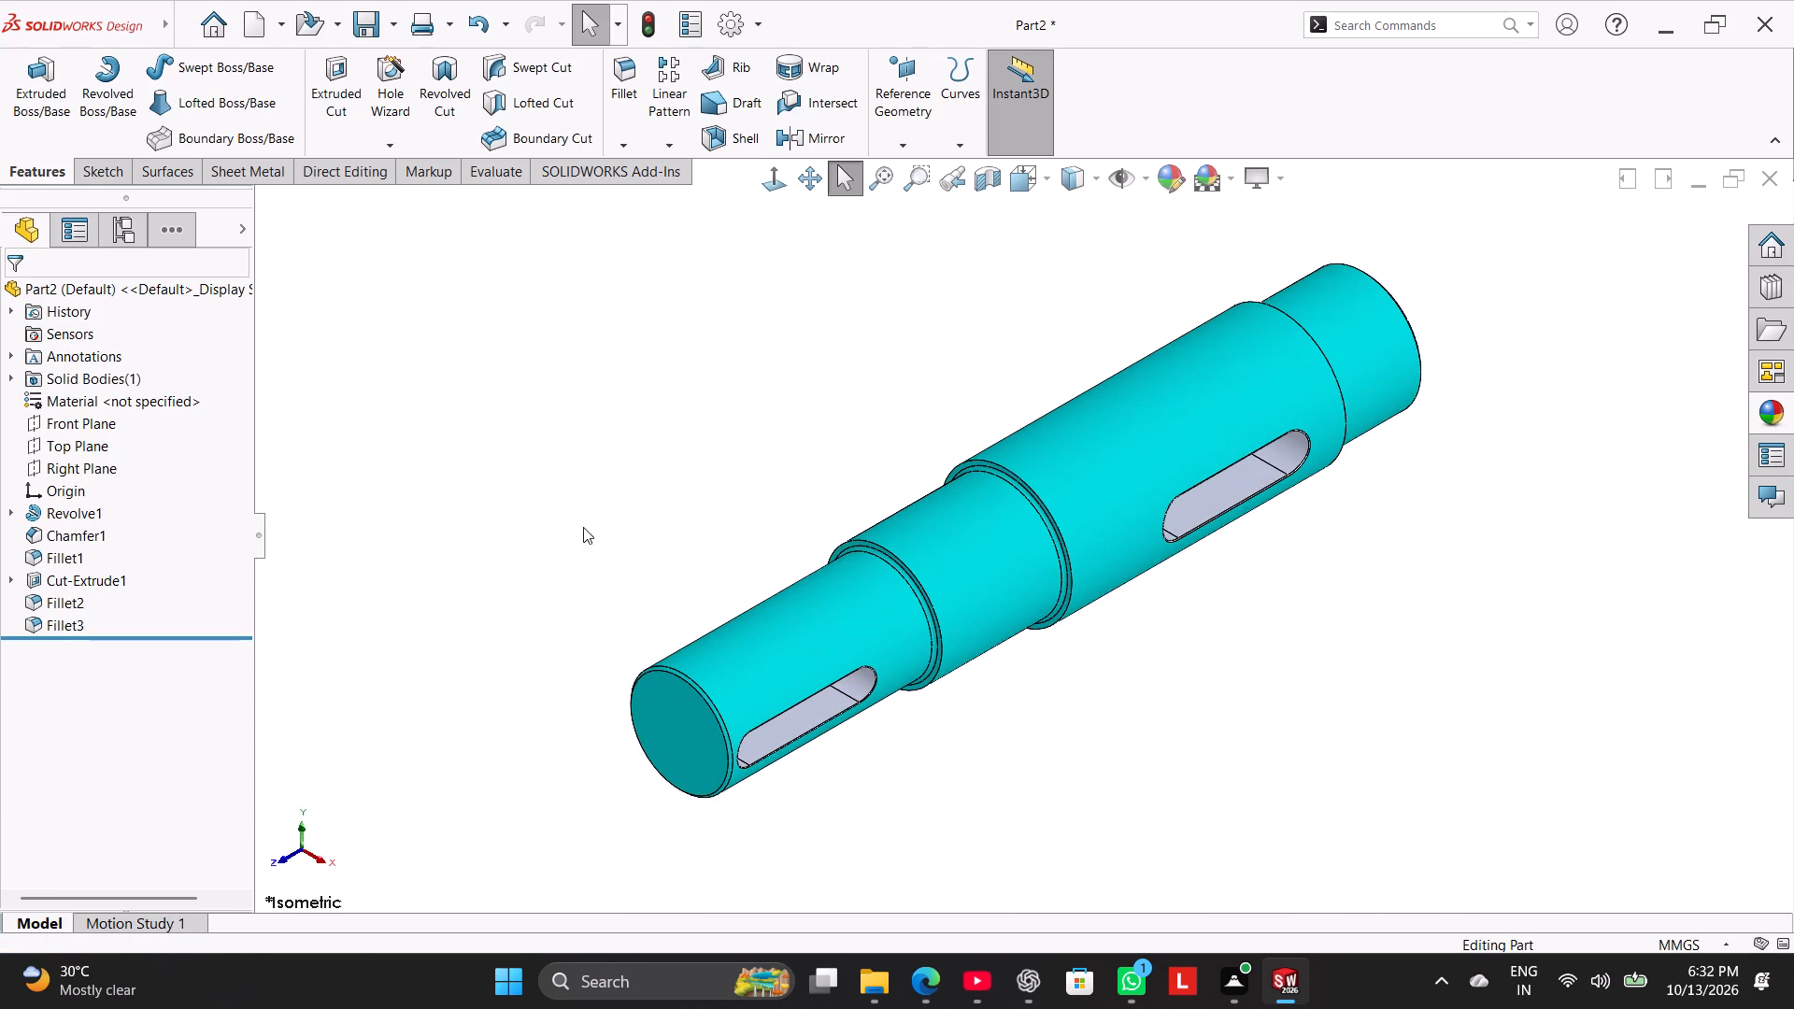
pyautogui.click(573, 527)
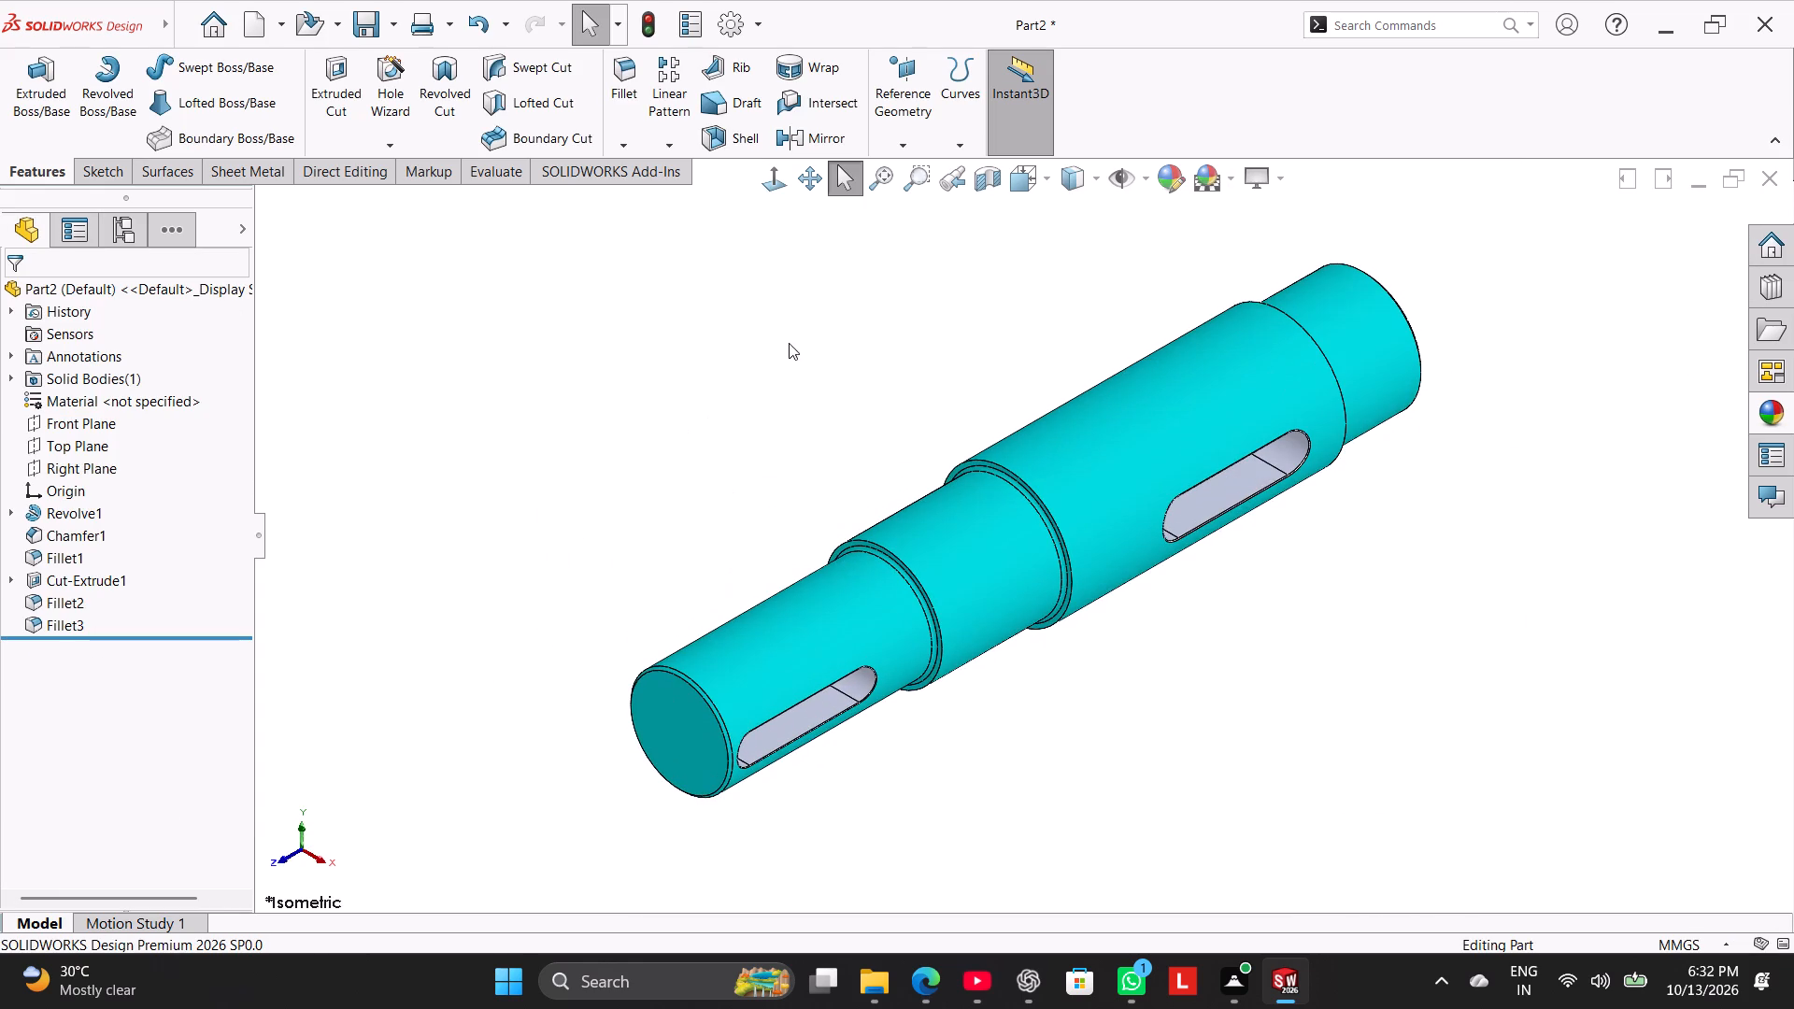
# Examine the smaller slot in a temporary section view offset 152 mm from the Front Plane, ending in the full isometric view.
pyautogui.click(985, 185)
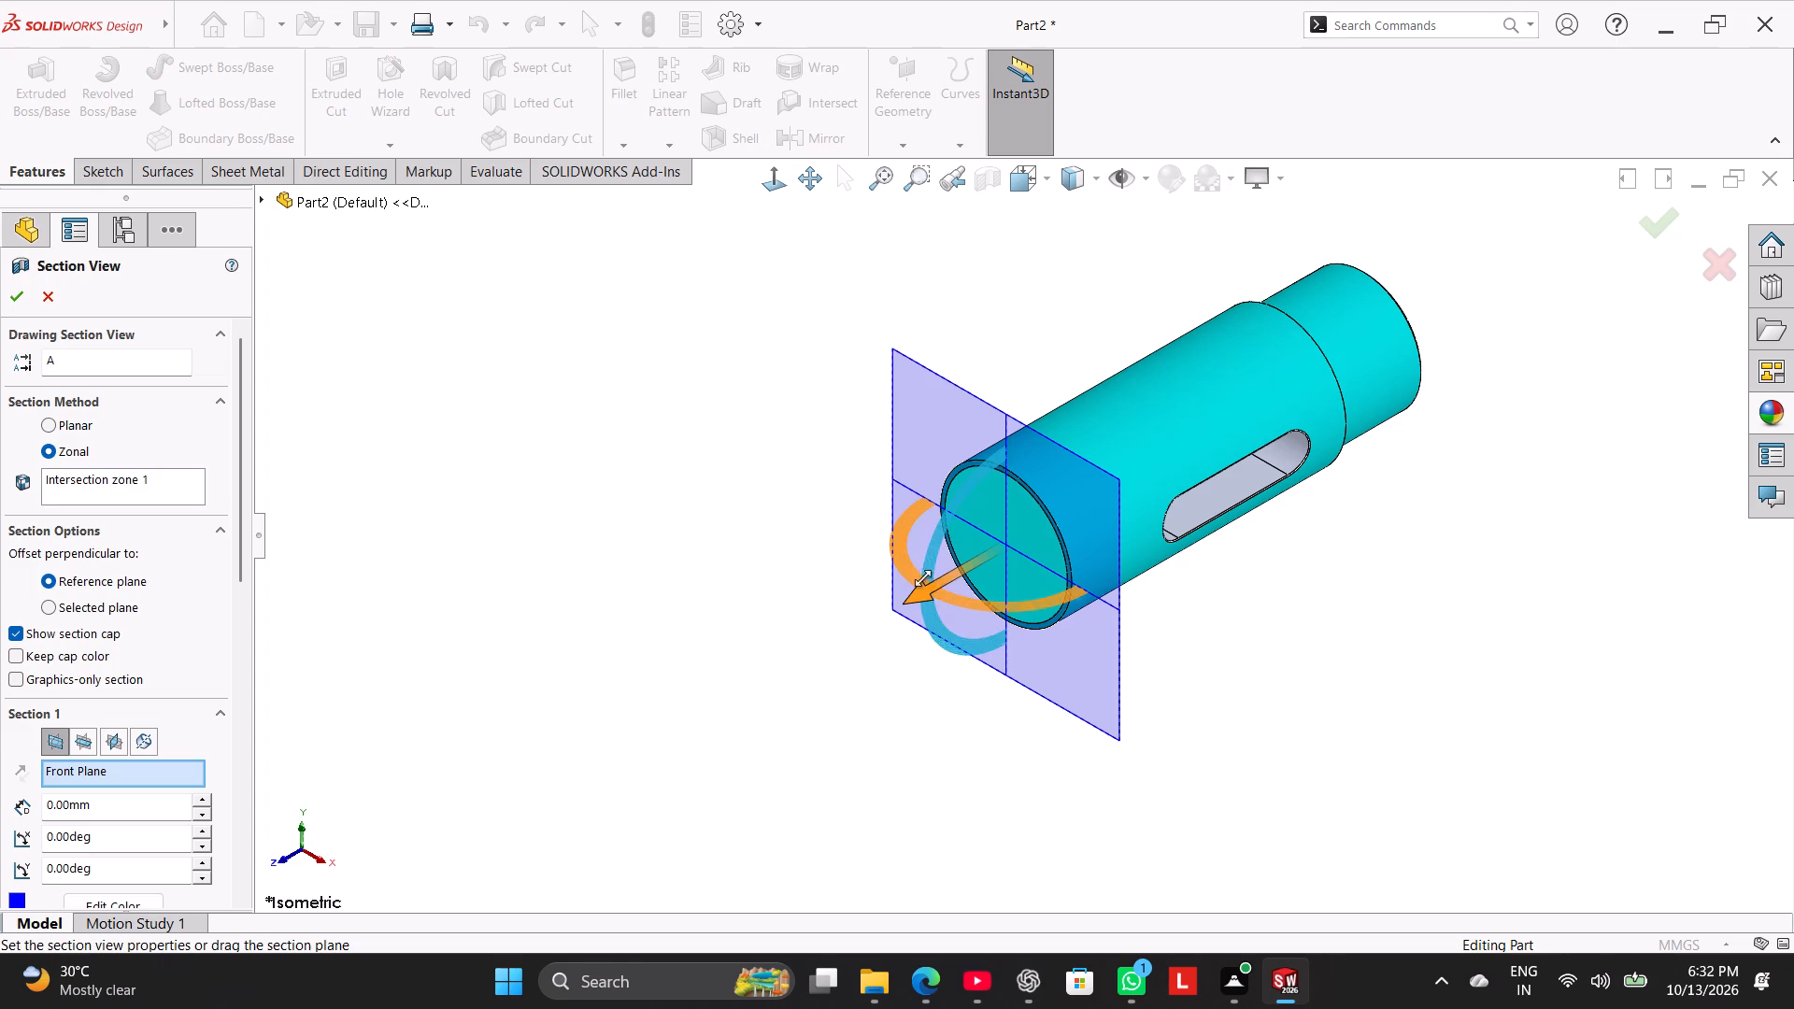
pyautogui.moveTo(912, 596); pyautogui.dragTo(637, 700)
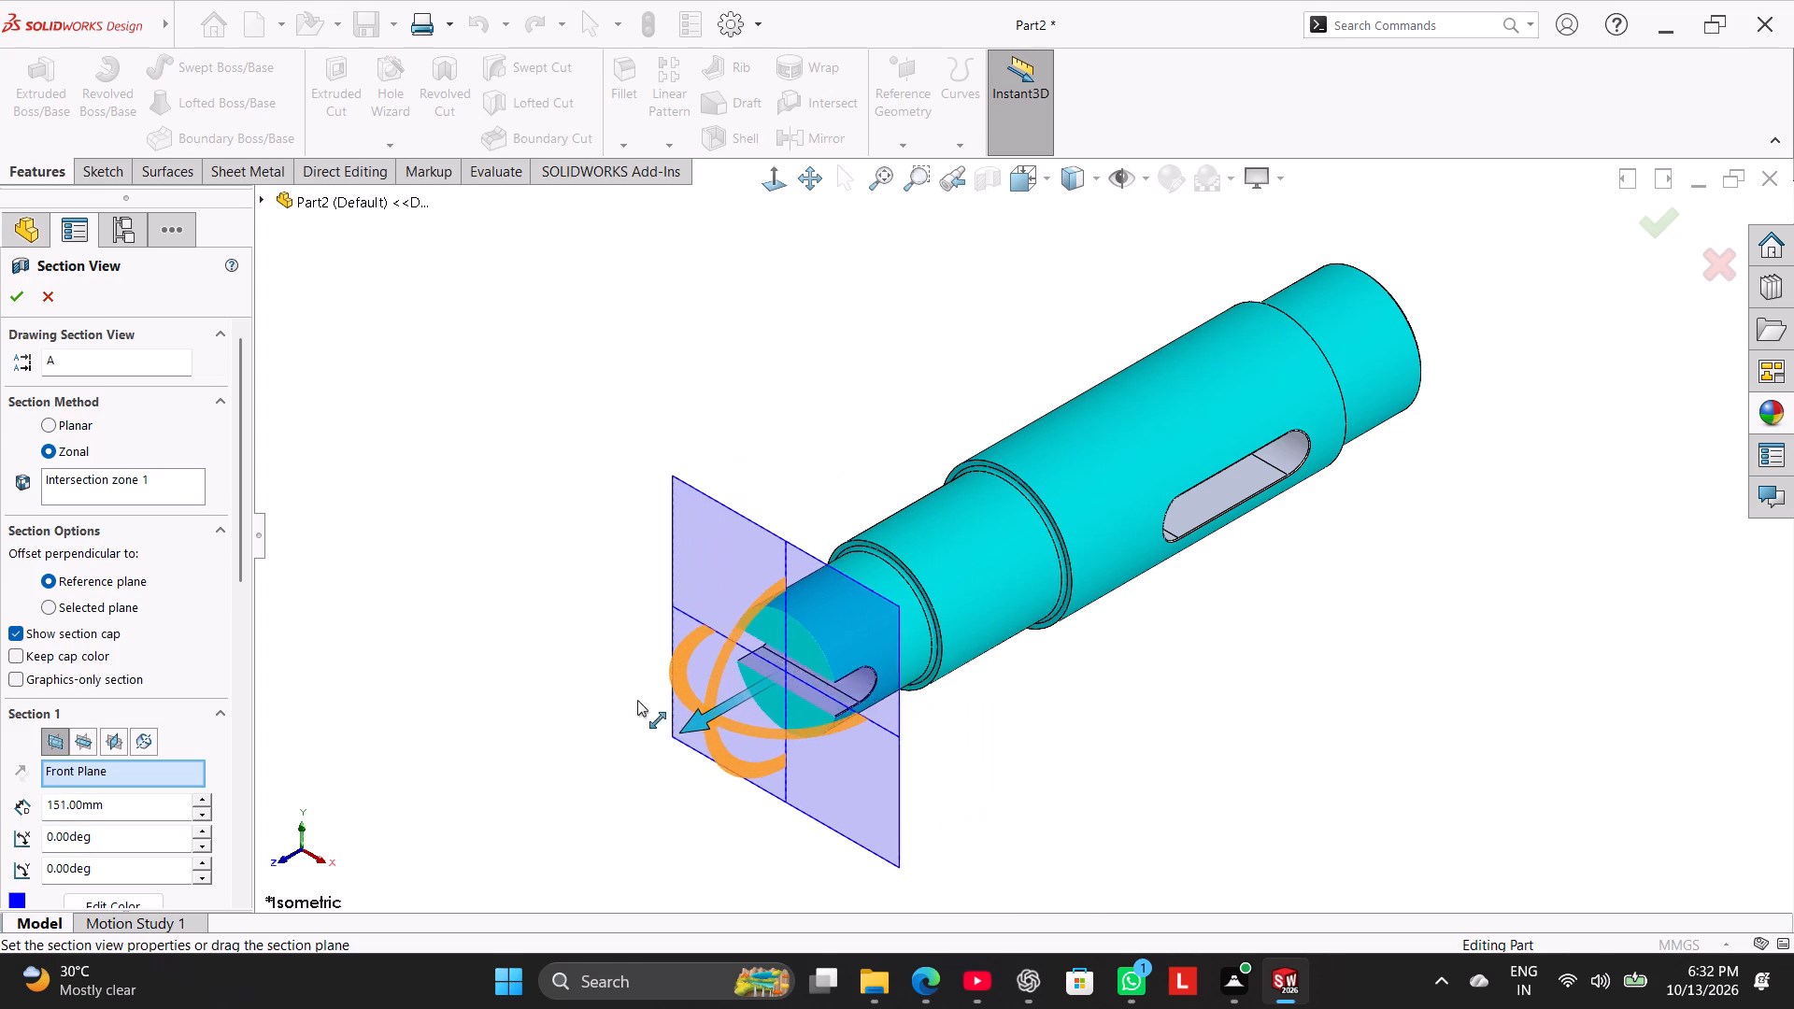
pyautogui.moveTo(637, 700); pyautogui.dragTo(663, 685)
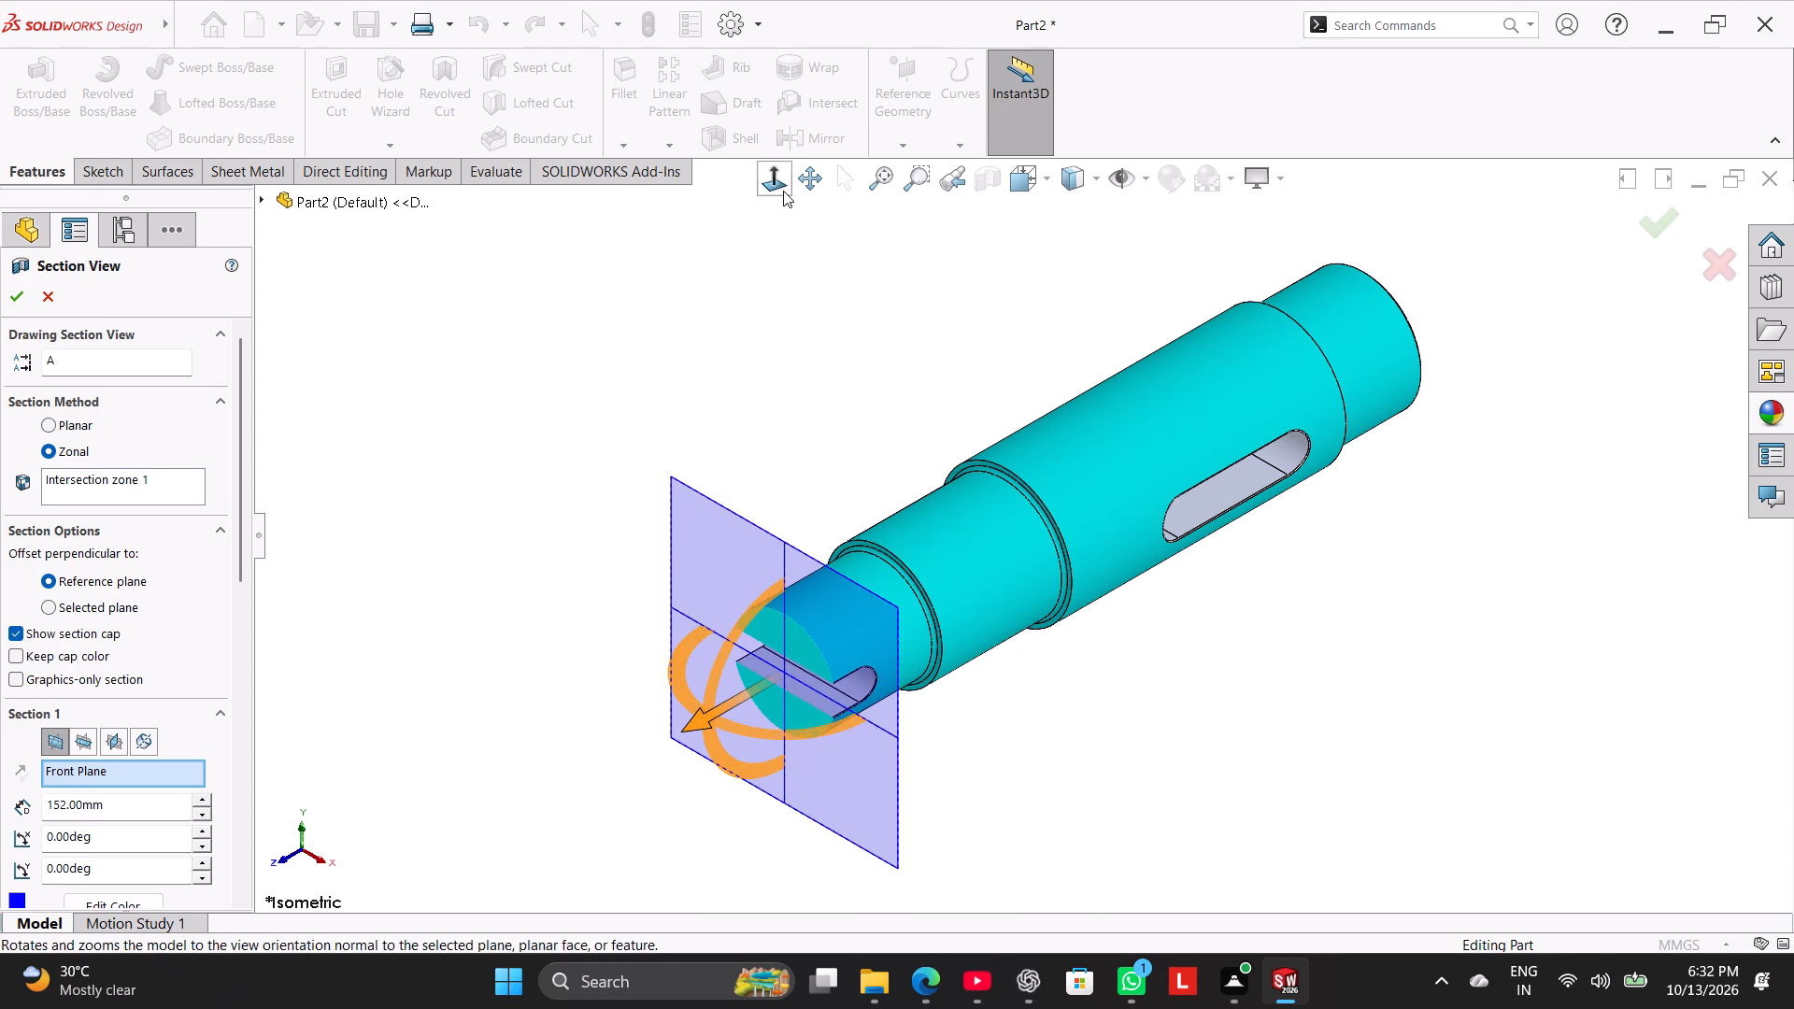
pyautogui.click(783, 191)
pyautogui.click(628, 404)
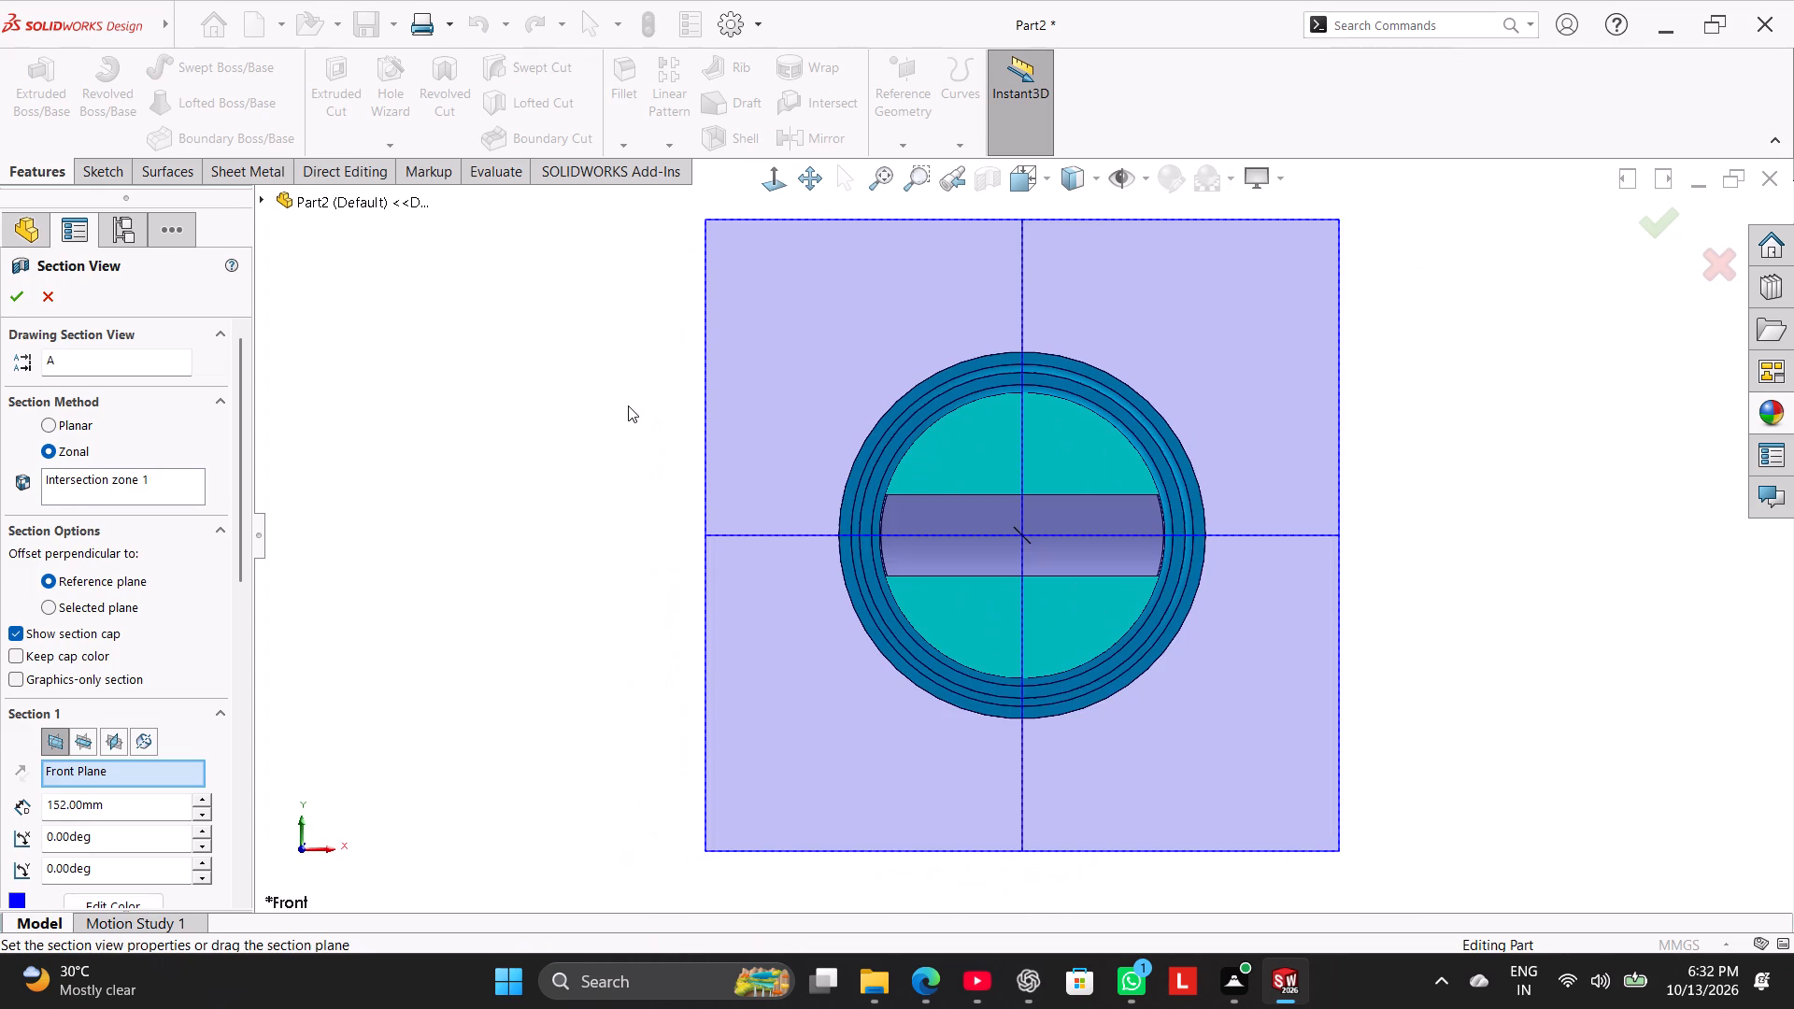
pyautogui.moveTo(651, 426); pyautogui.dragTo(614, 457, button='middle')
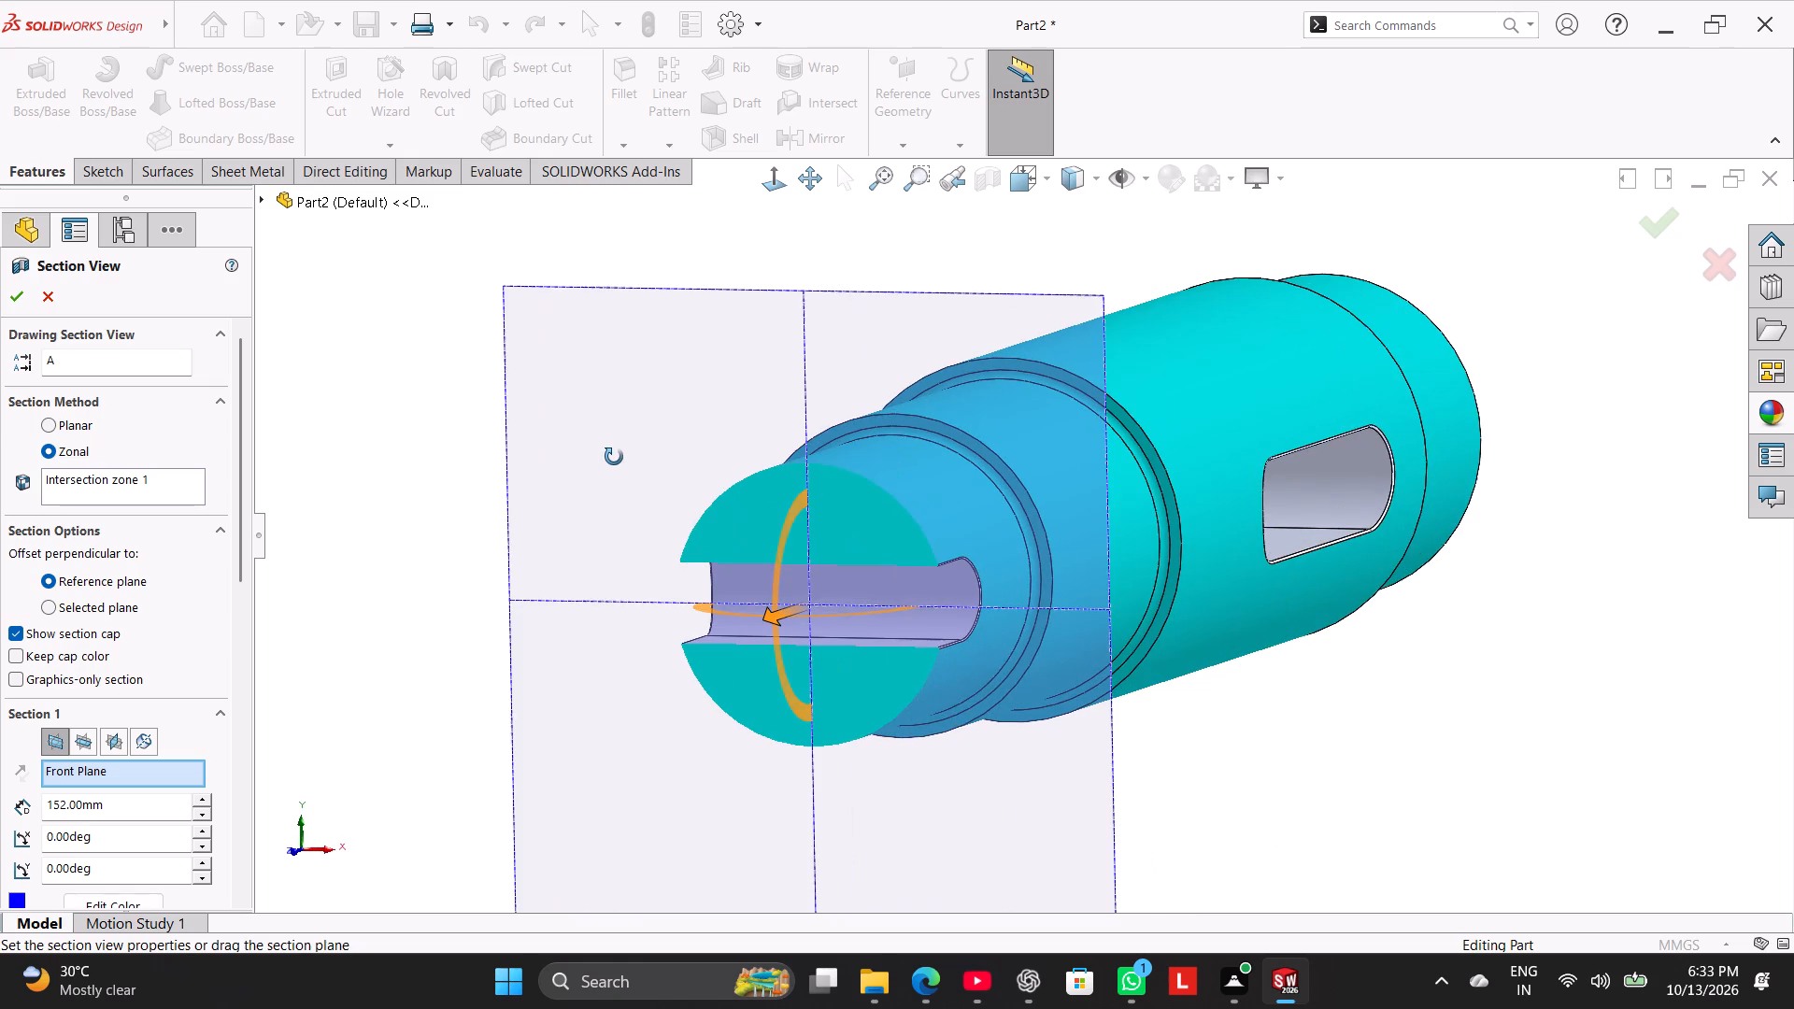
pyautogui.moveTo(614, 457); pyautogui.dragTo(696, 428, button='middle')
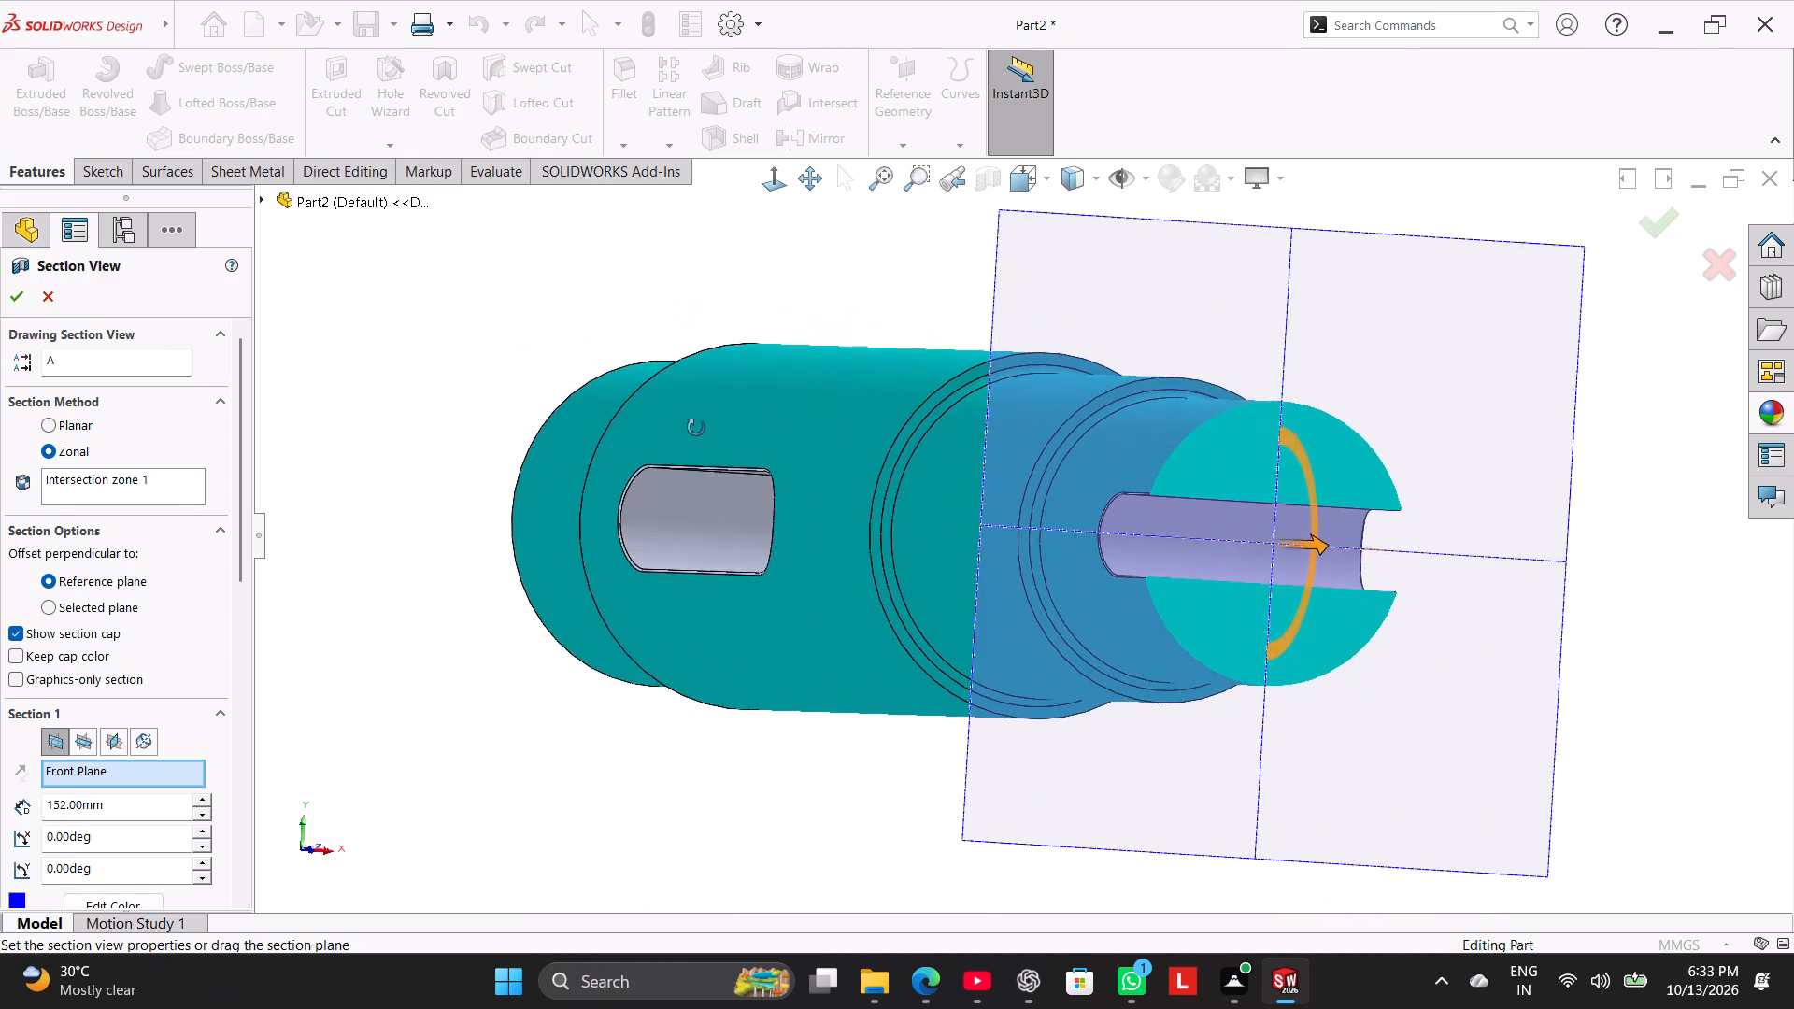
pyautogui.moveTo(696, 428); pyautogui.dragTo(656, 440, button='middle')
pyautogui.click(771, 180)
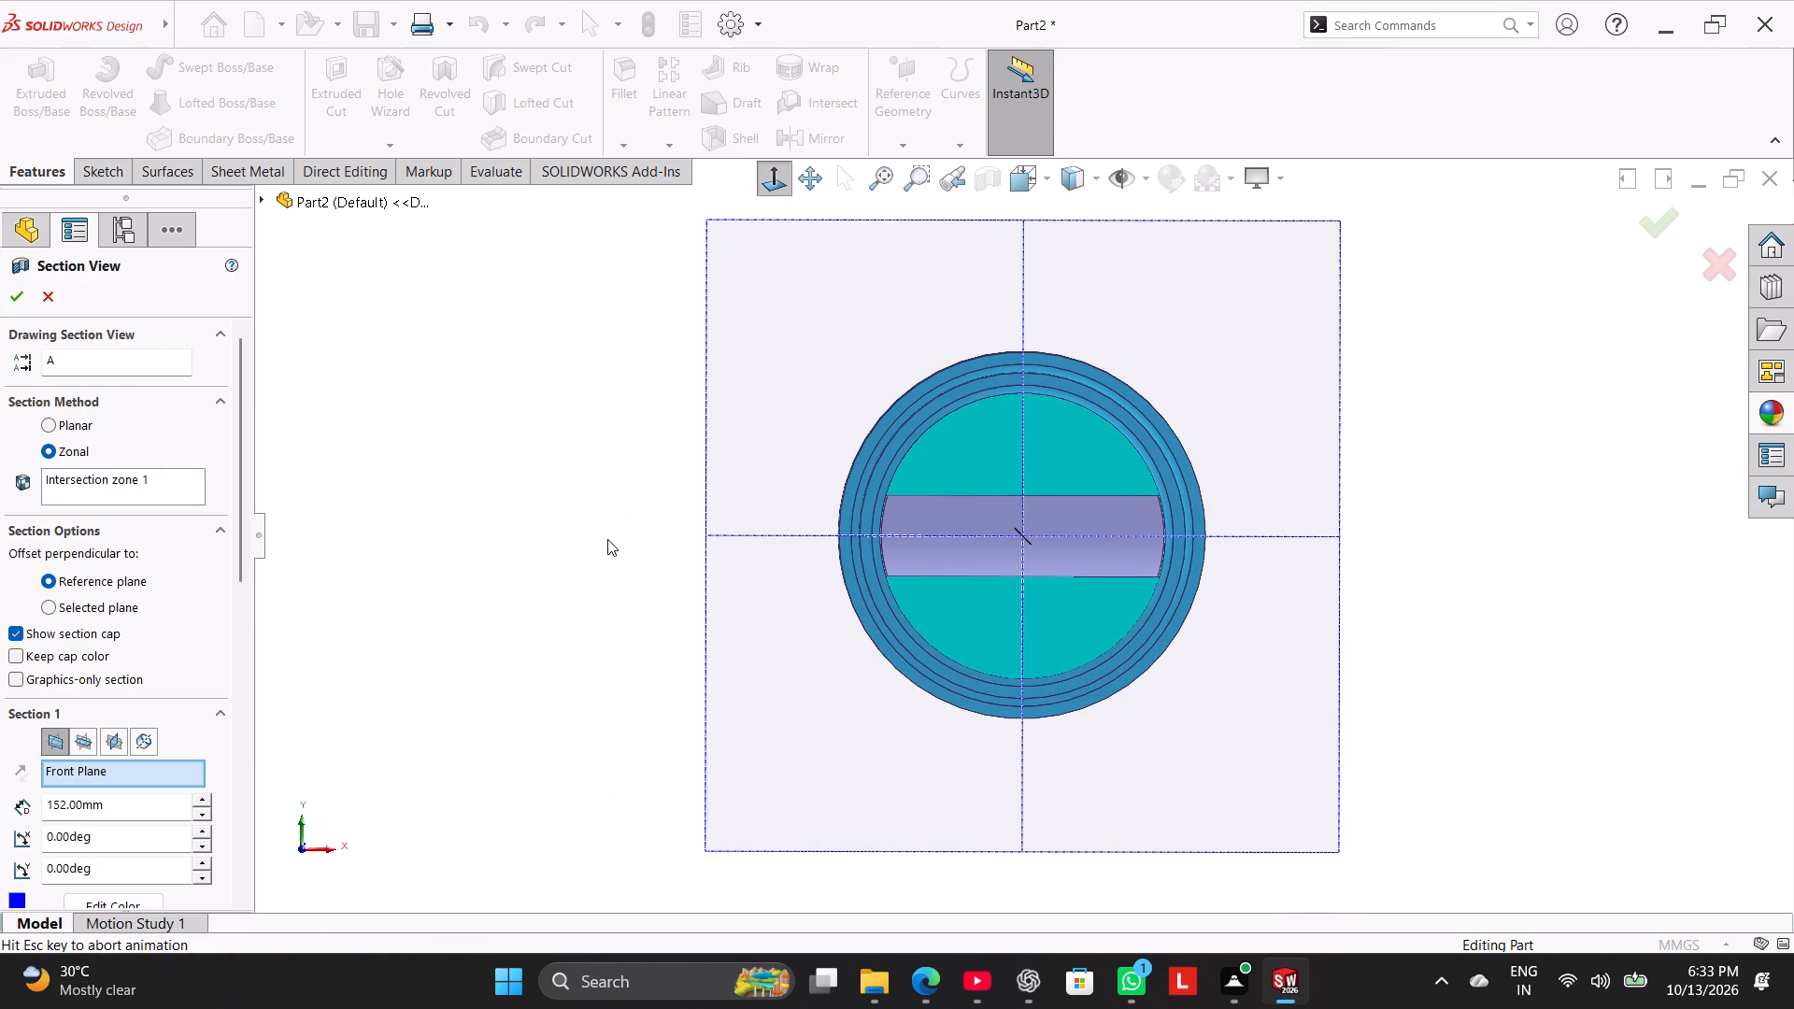
pyautogui.click(607, 539)
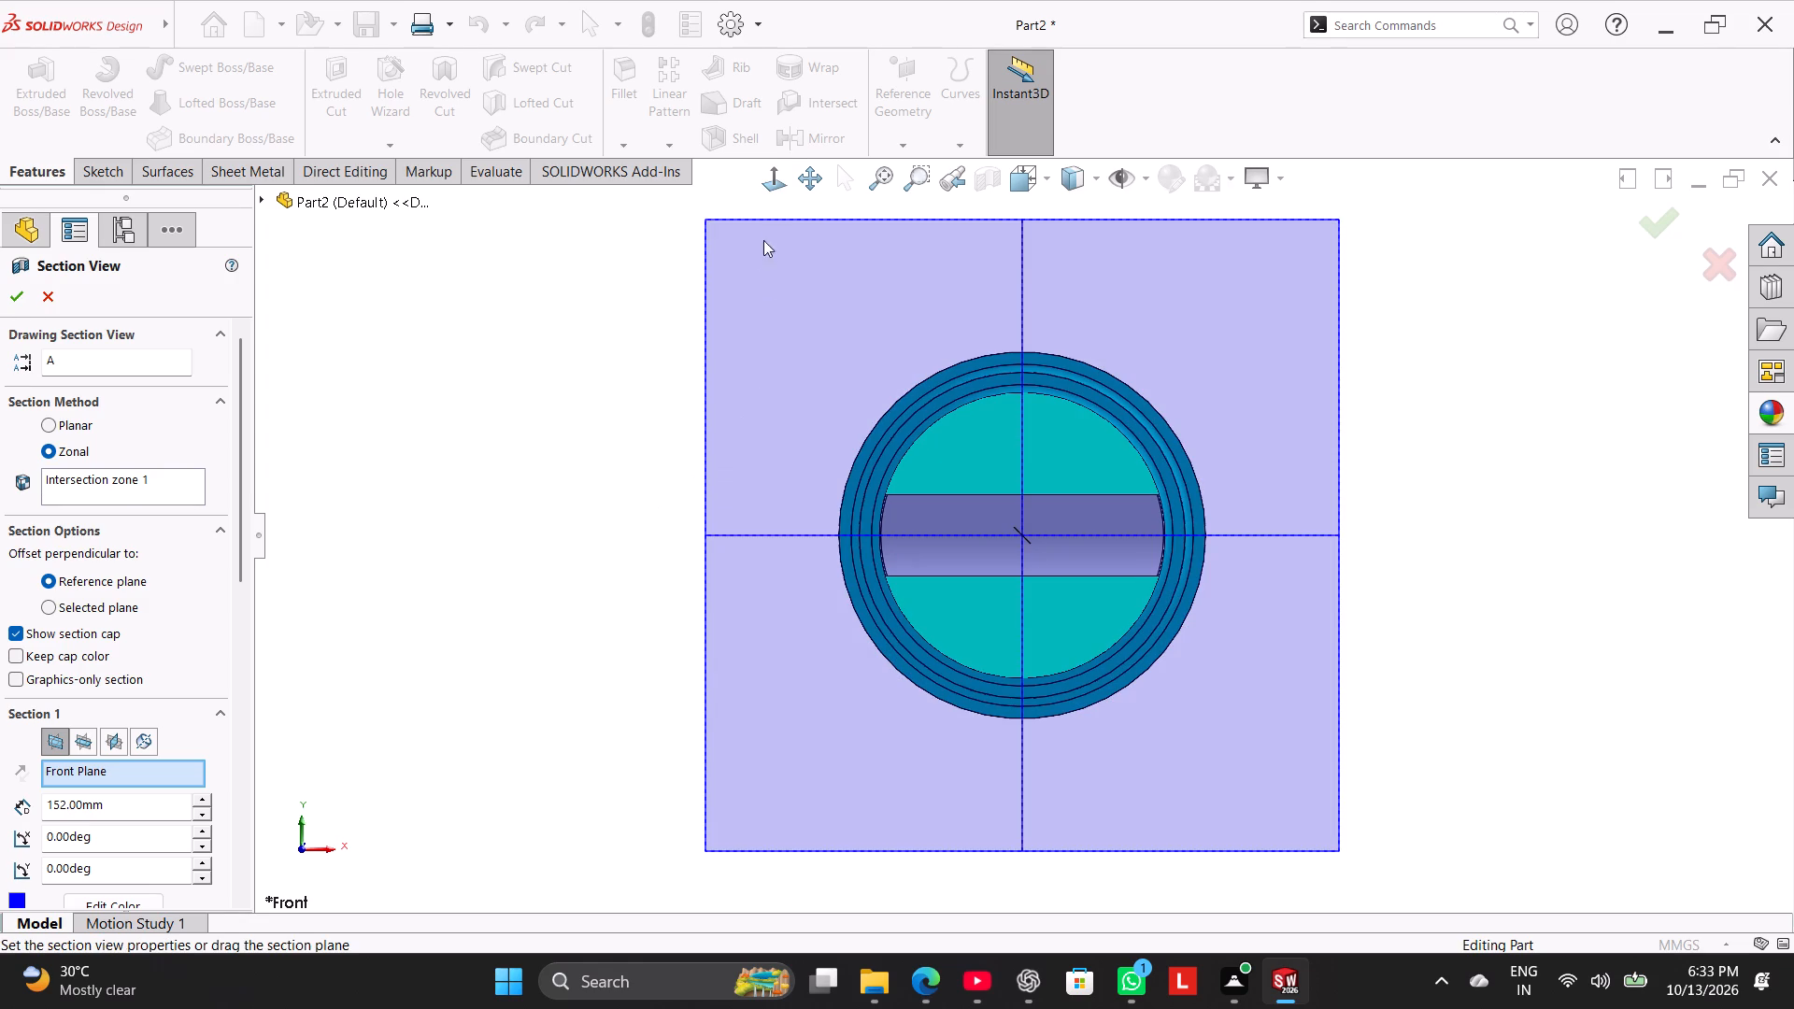
pyautogui.click(16, 304)
pyautogui.click(421, 431)
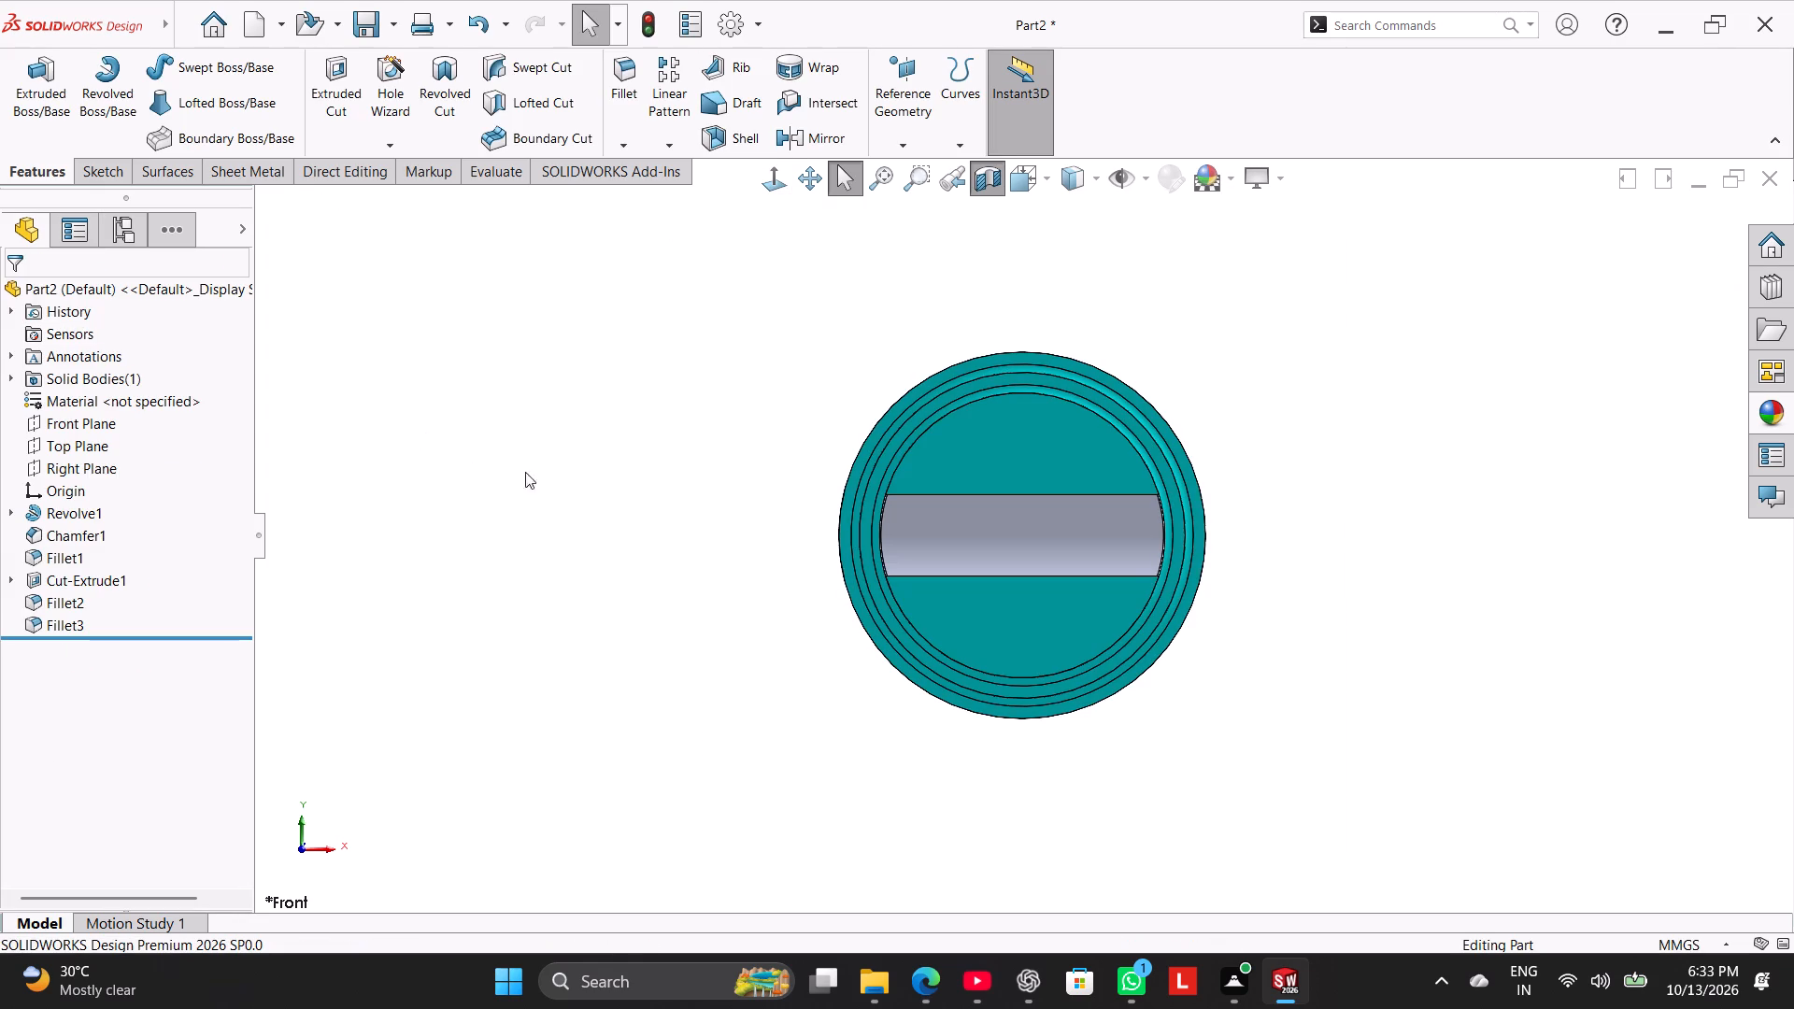
pyautogui.moveTo(648, 438); pyautogui.dragTo(610, 467, button='middle')
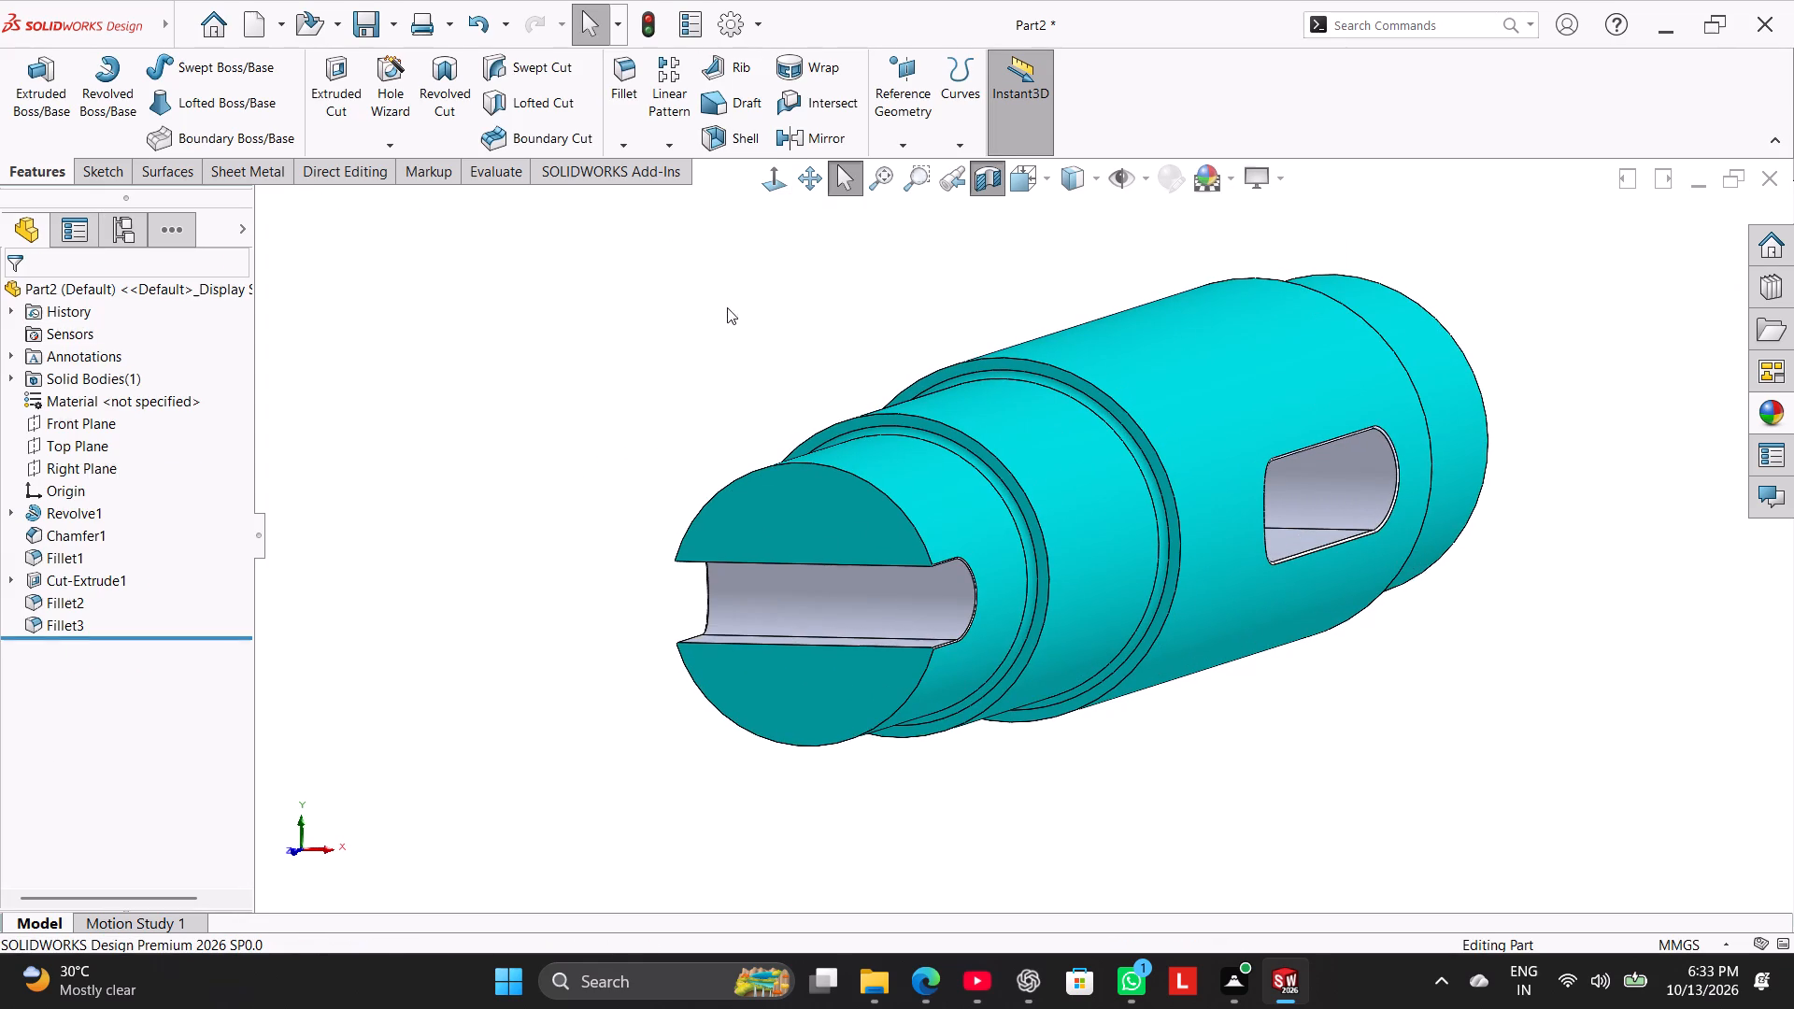
pyautogui.click(978, 191)
pyautogui.moveTo(570, 449); pyautogui.dragTo(736, 327, button='right')
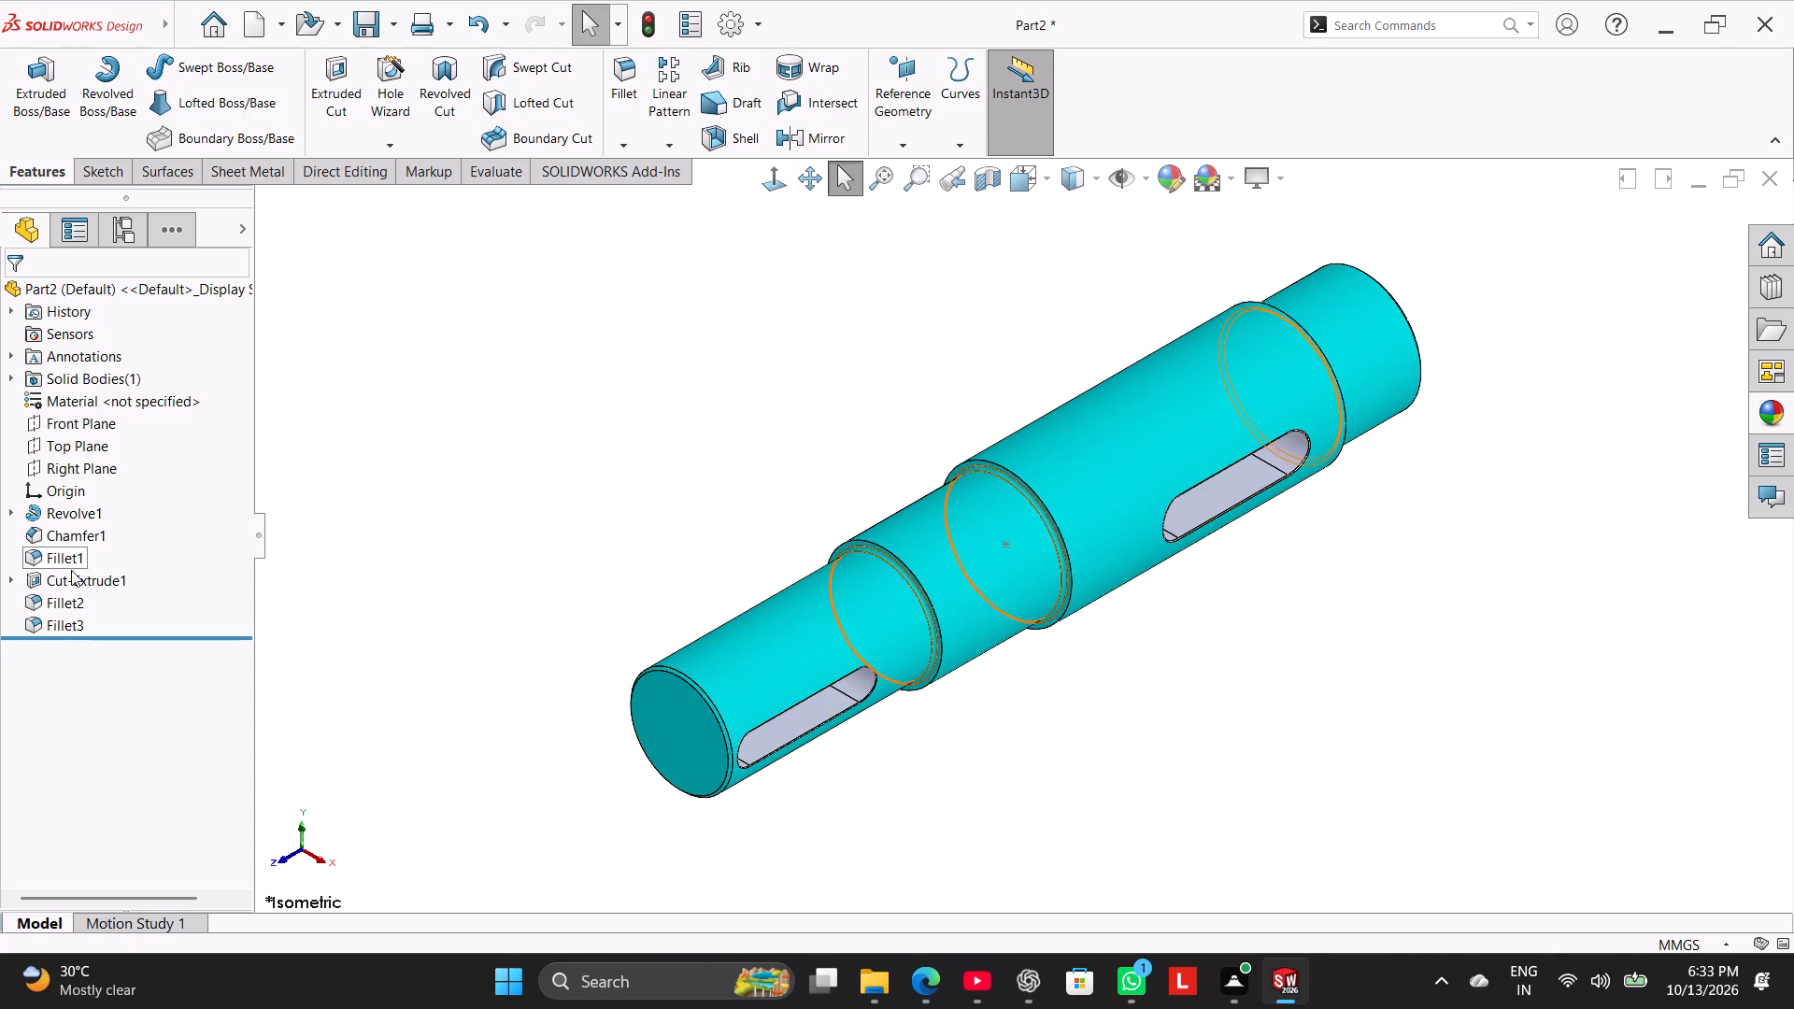
# Edit the extruded cut of the two keyway slots and change its first direction from through all to Blind.
pyautogui.rightClick(74, 579)
pyautogui.click(97, 528)
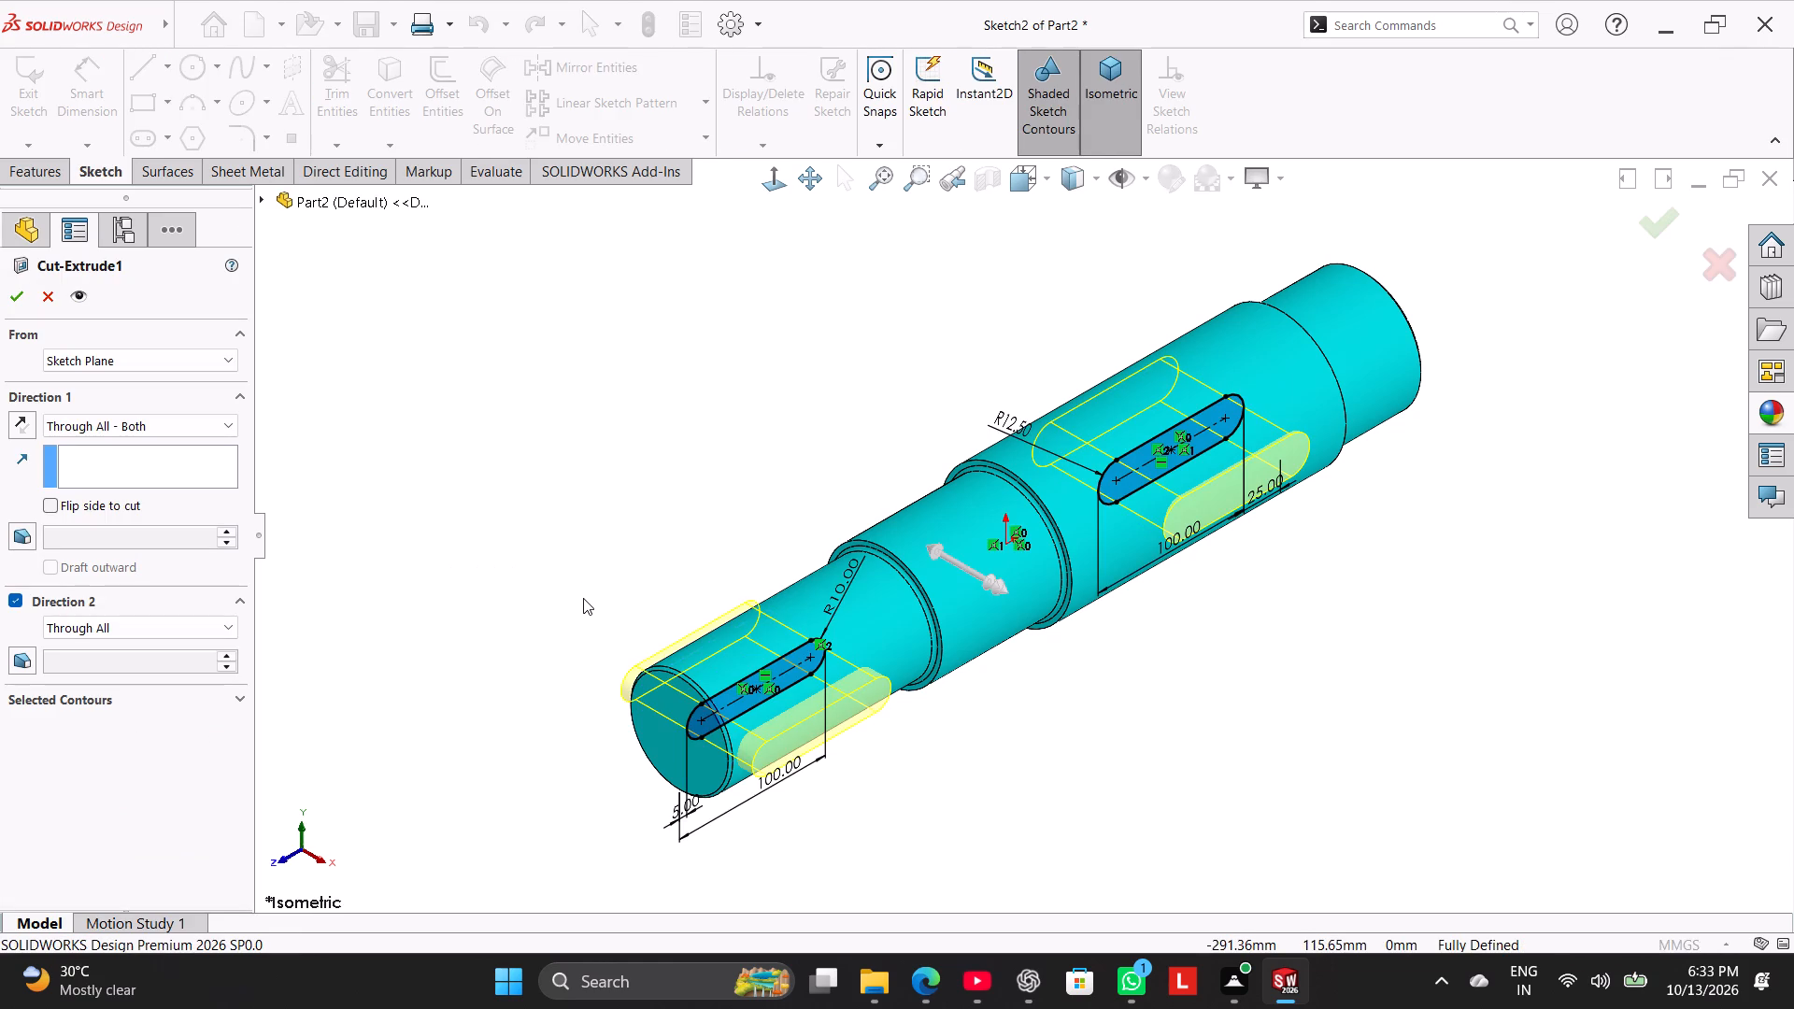
pyautogui.moveTo(586, 602); pyautogui.dragTo(624, 615, button='middle')
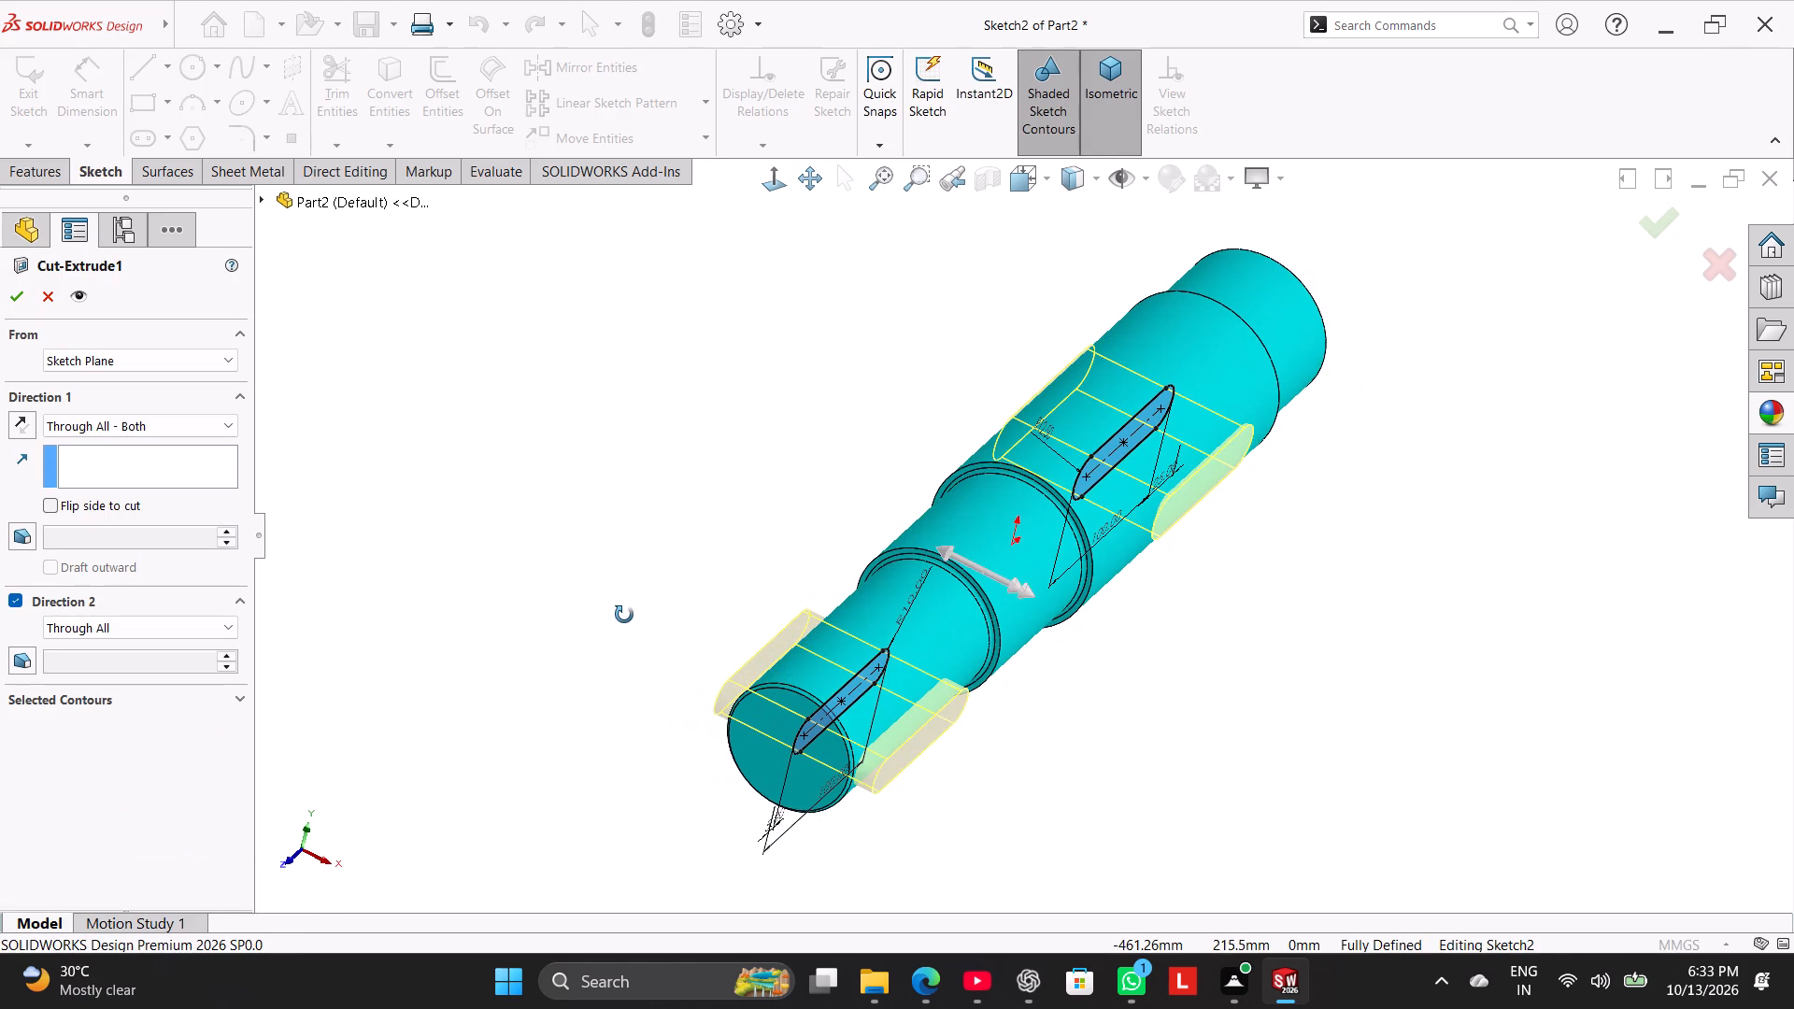
pyautogui.moveTo(624, 615); pyautogui.dragTo(622, 564, button='middle')
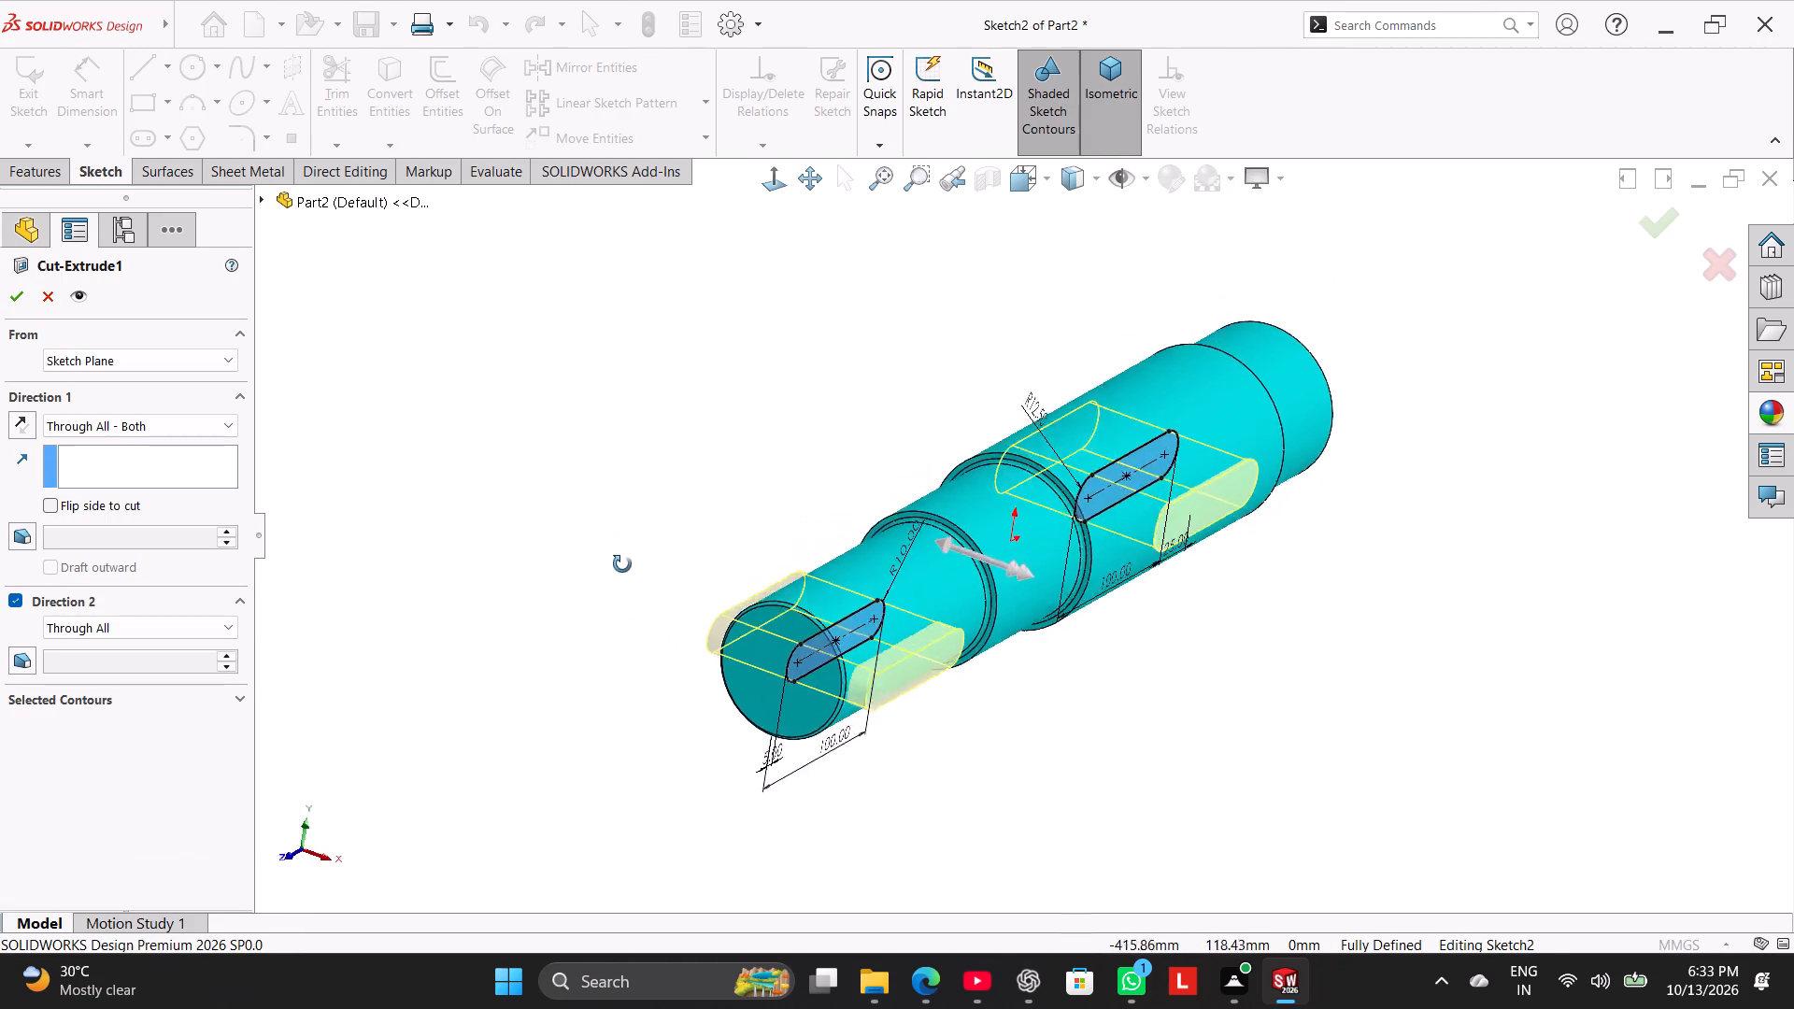
pyautogui.moveTo(622, 564); pyautogui.dragTo(625, 625, button='middle')
pyautogui.click(181, 428)
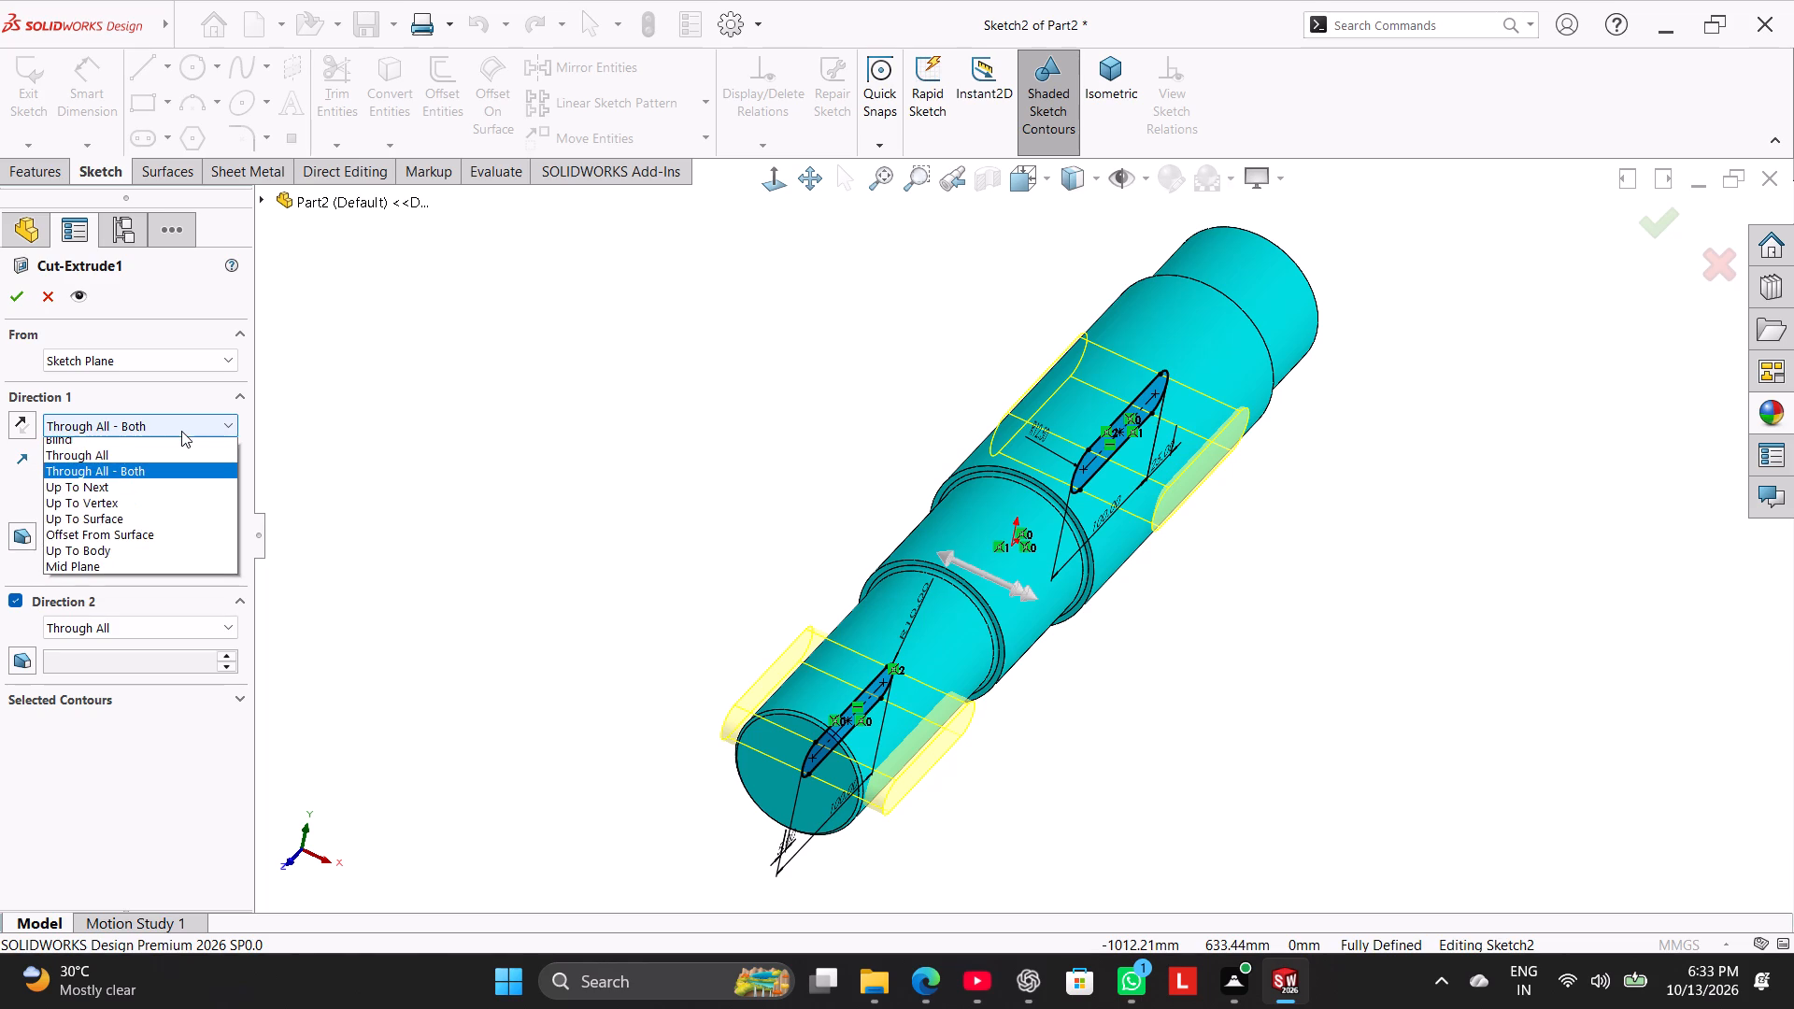
pyautogui.click(181, 443)
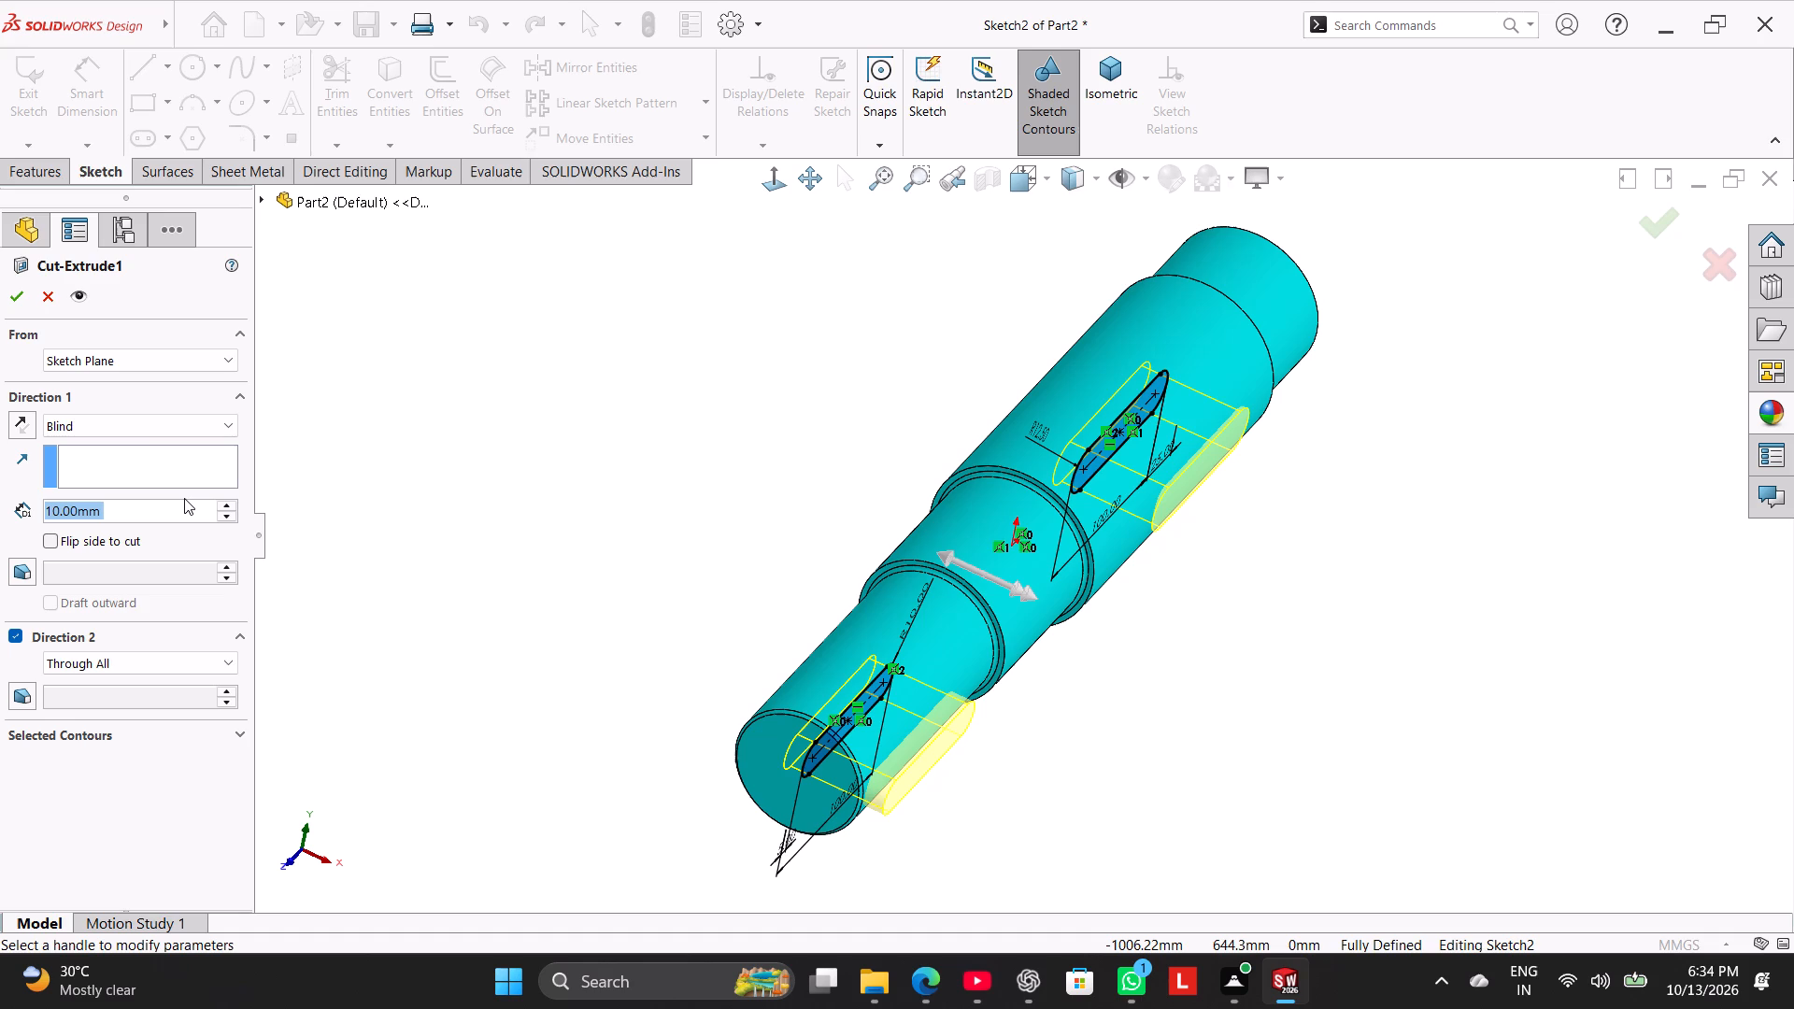
pyautogui.click(141, 433)
# Start the keyway cut at an offset of 70/2 (35 mm) from the sketch plane.
pyautogui.click(156, 361)
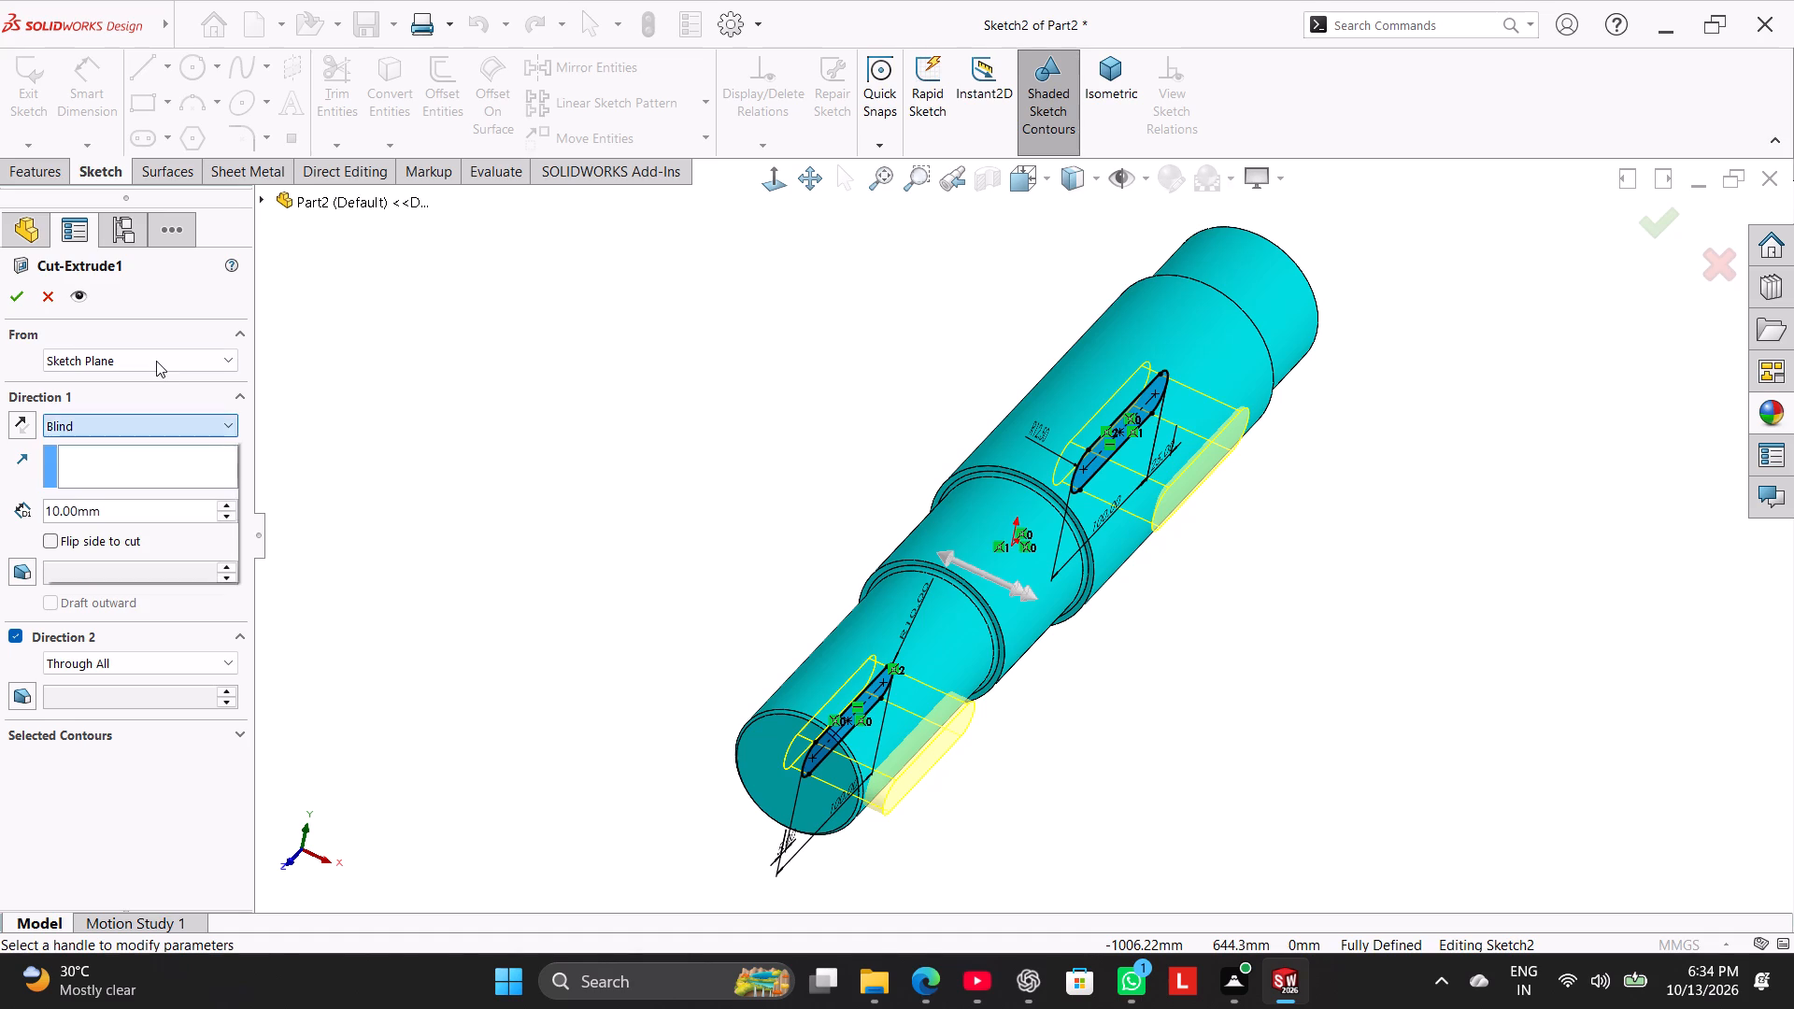
pyautogui.click(156, 361)
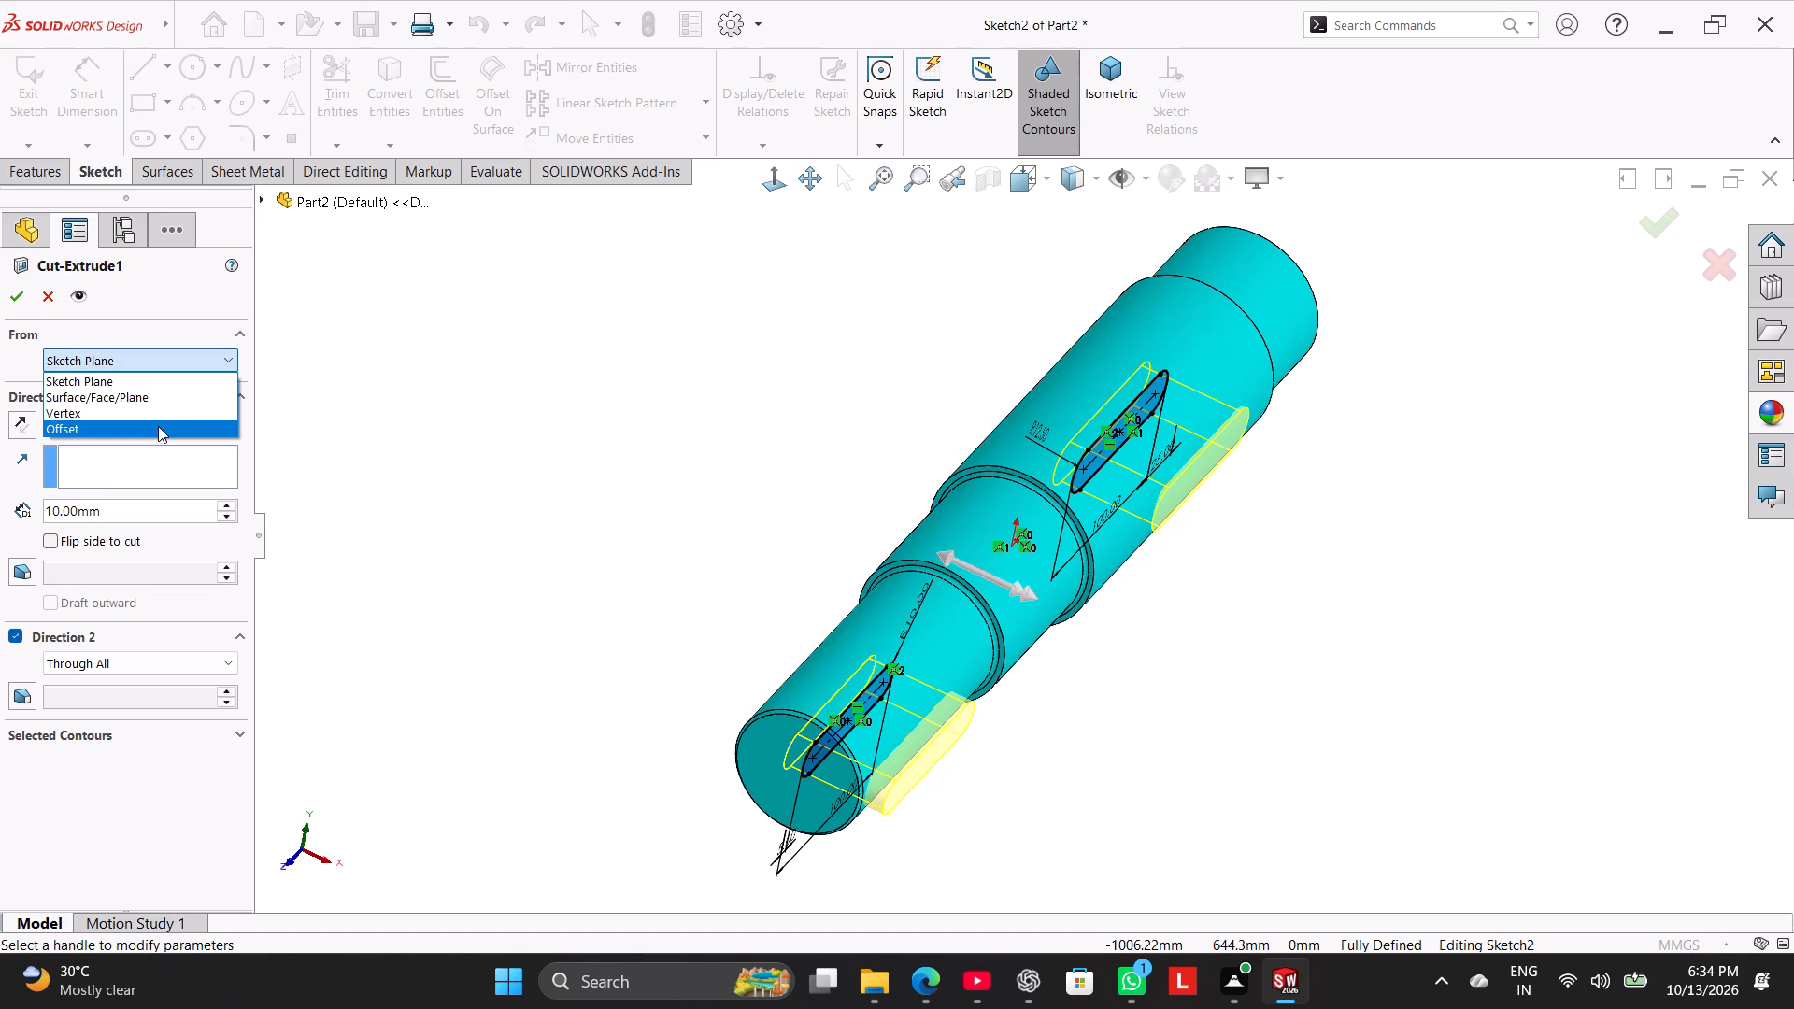
pyautogui.click(158, 426)
pyautogui.click(155, 410)
pyautogui.doubleClick(155, 404)
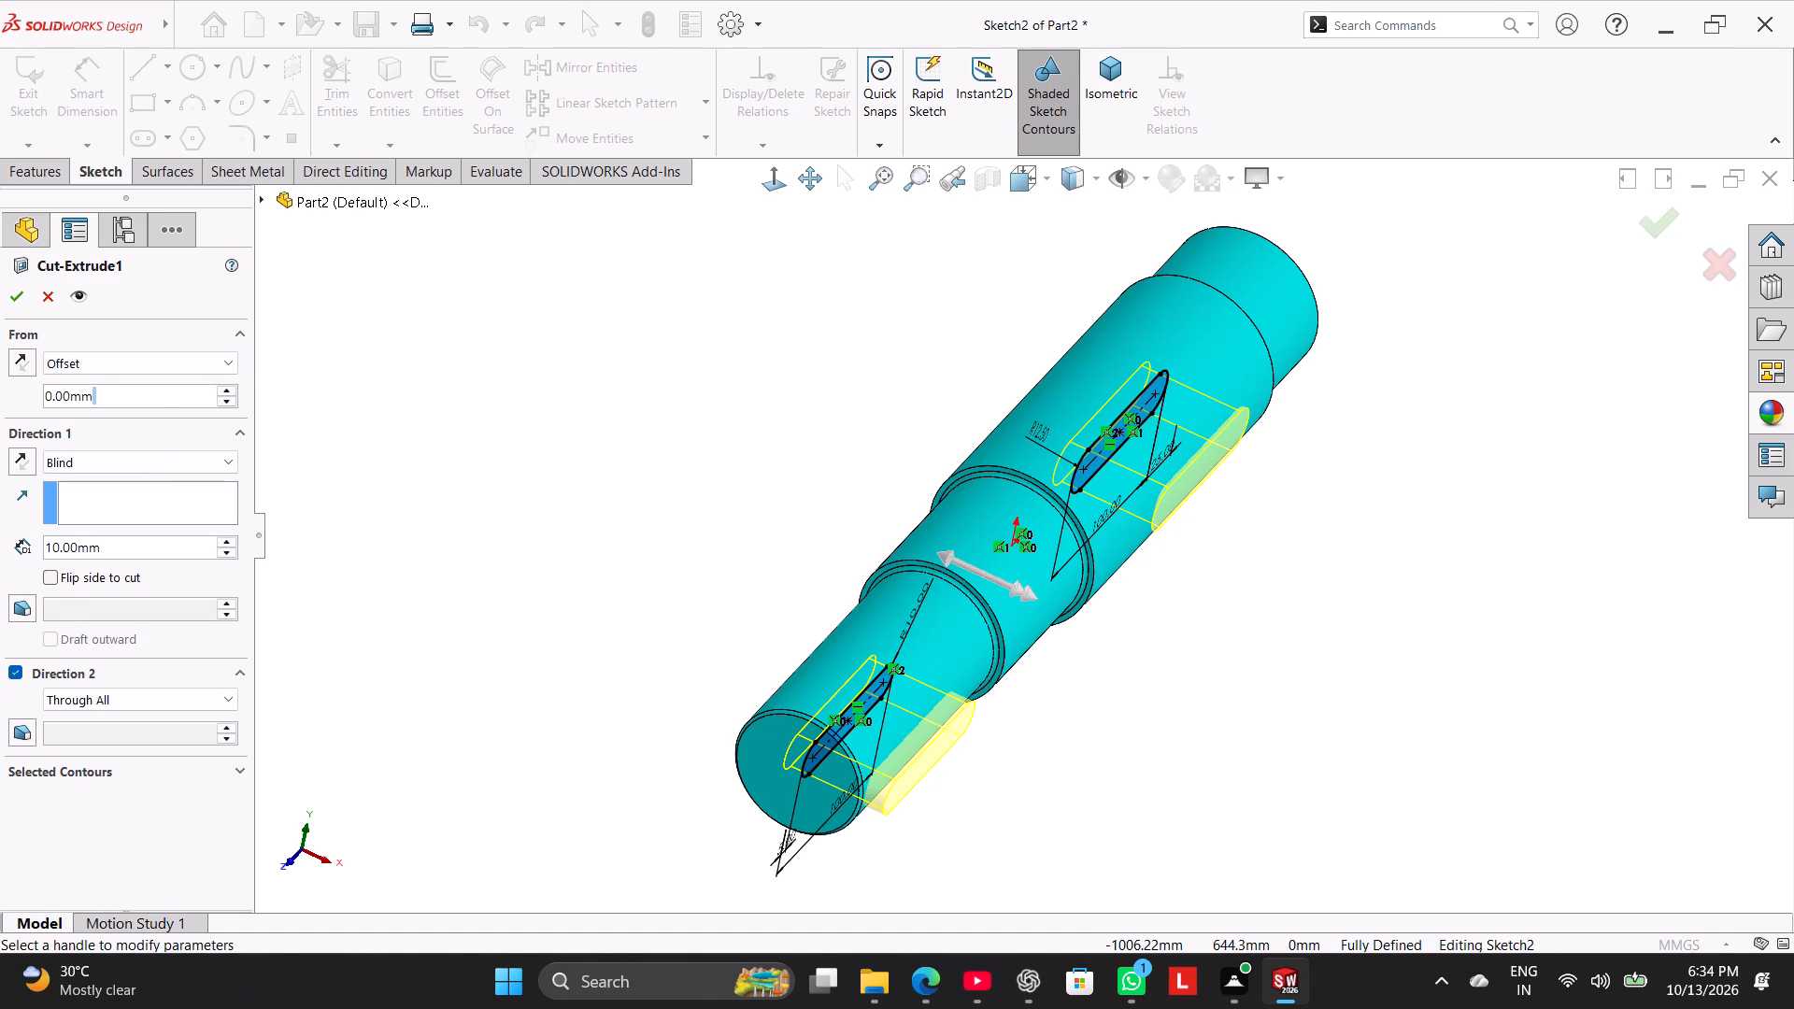
pyautogui.write('17')
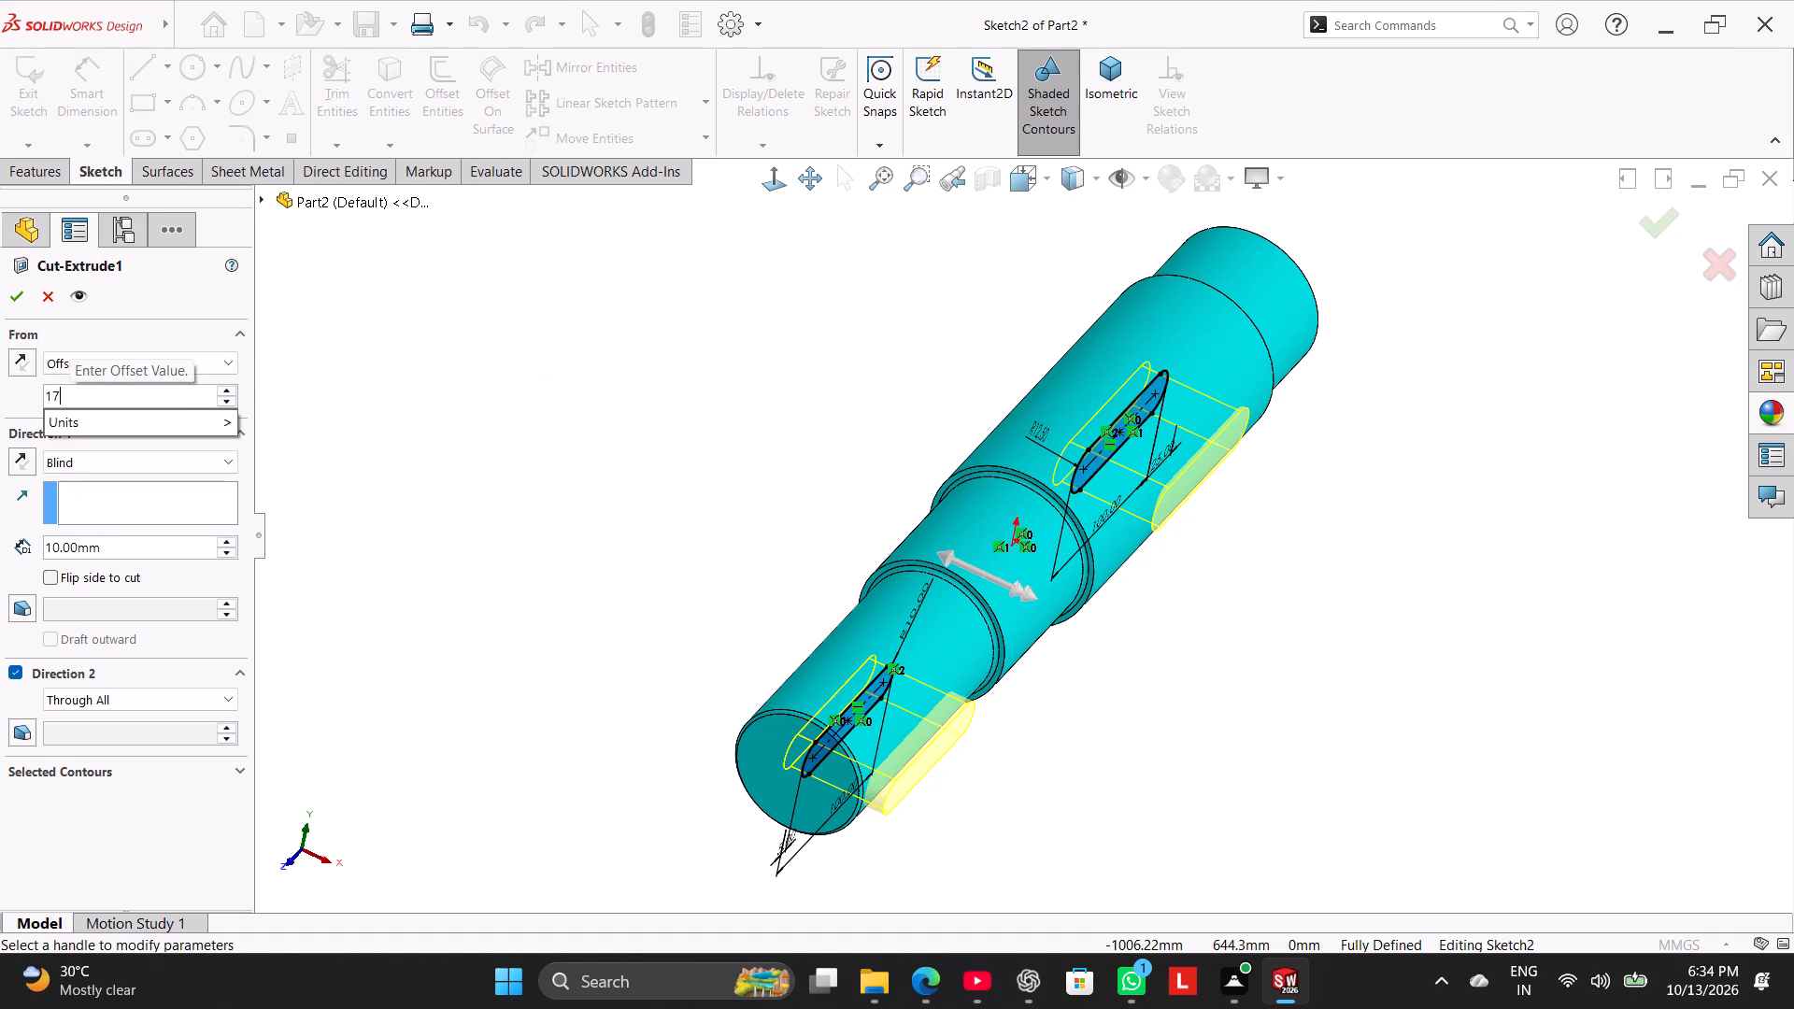
pyautogui.press('BackSpace')
pyautogui.press('BackSpace')
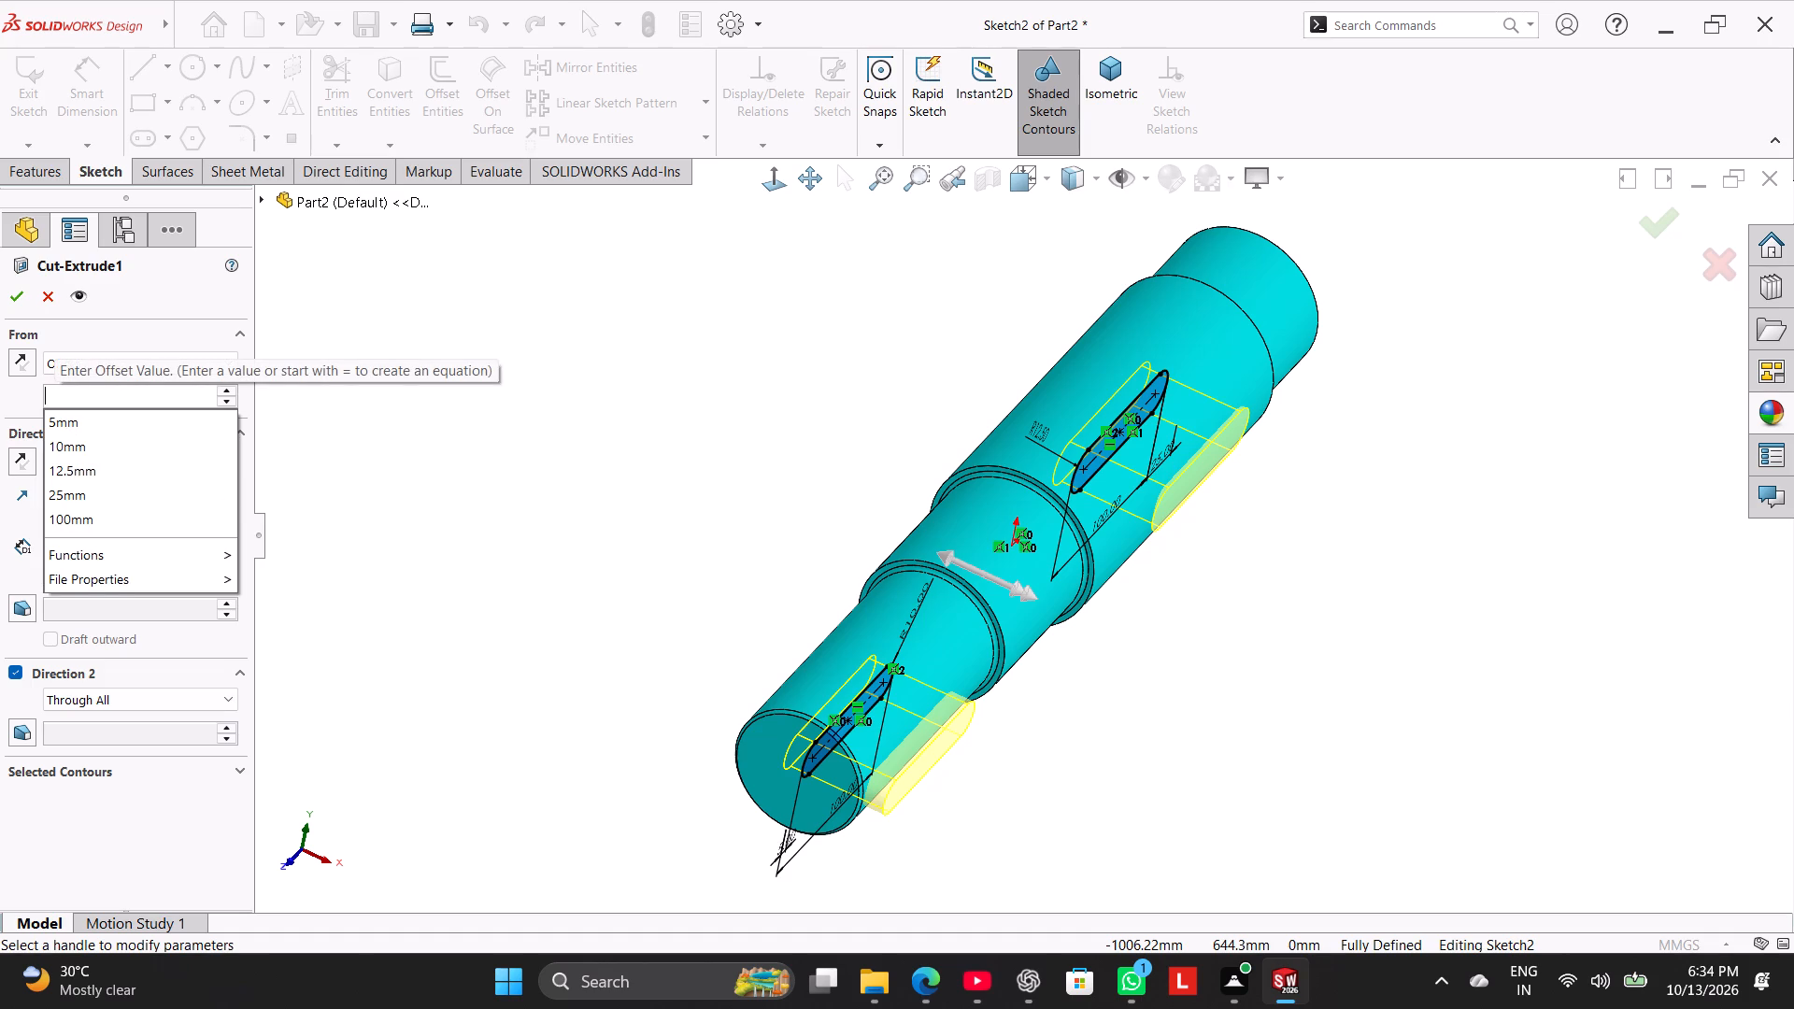
pyautogui.write('70/')
pyautogui.press('2')
pyautogui.press('Return')
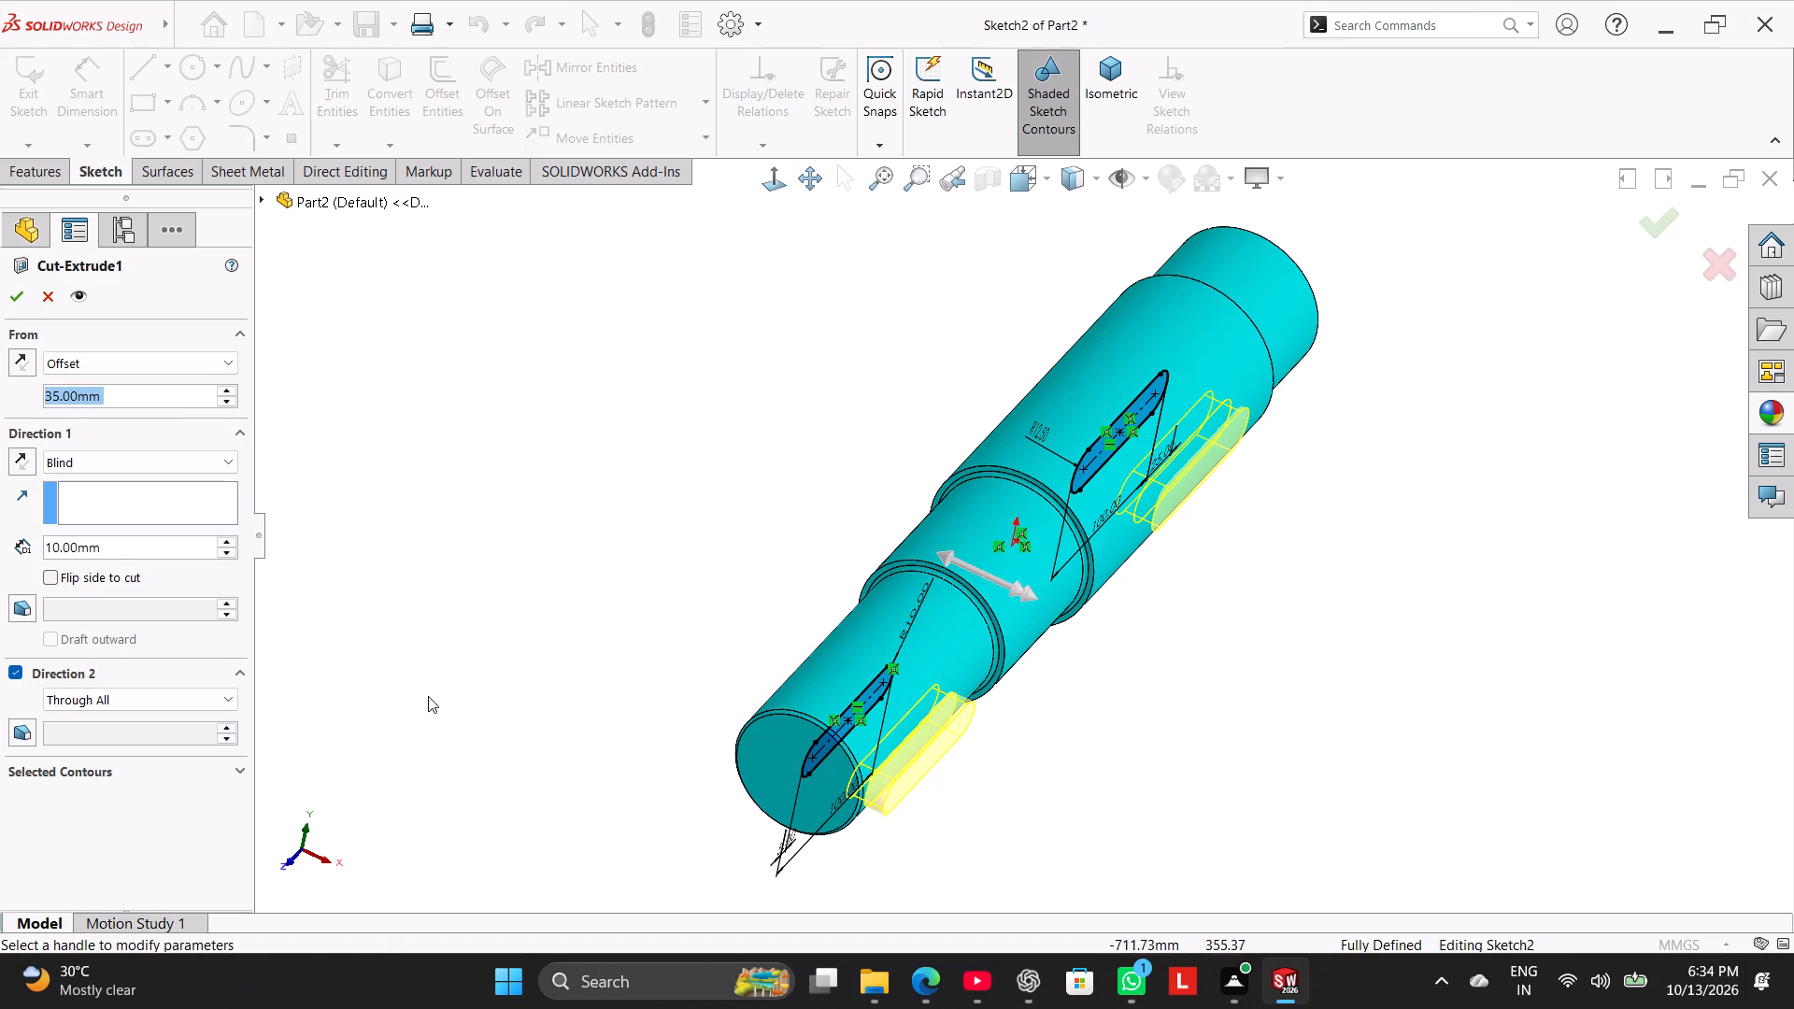
# Test the reversed offset and cut directions, restore them, and turn off the cut's second direction.
pyautogui.click(24, 362)
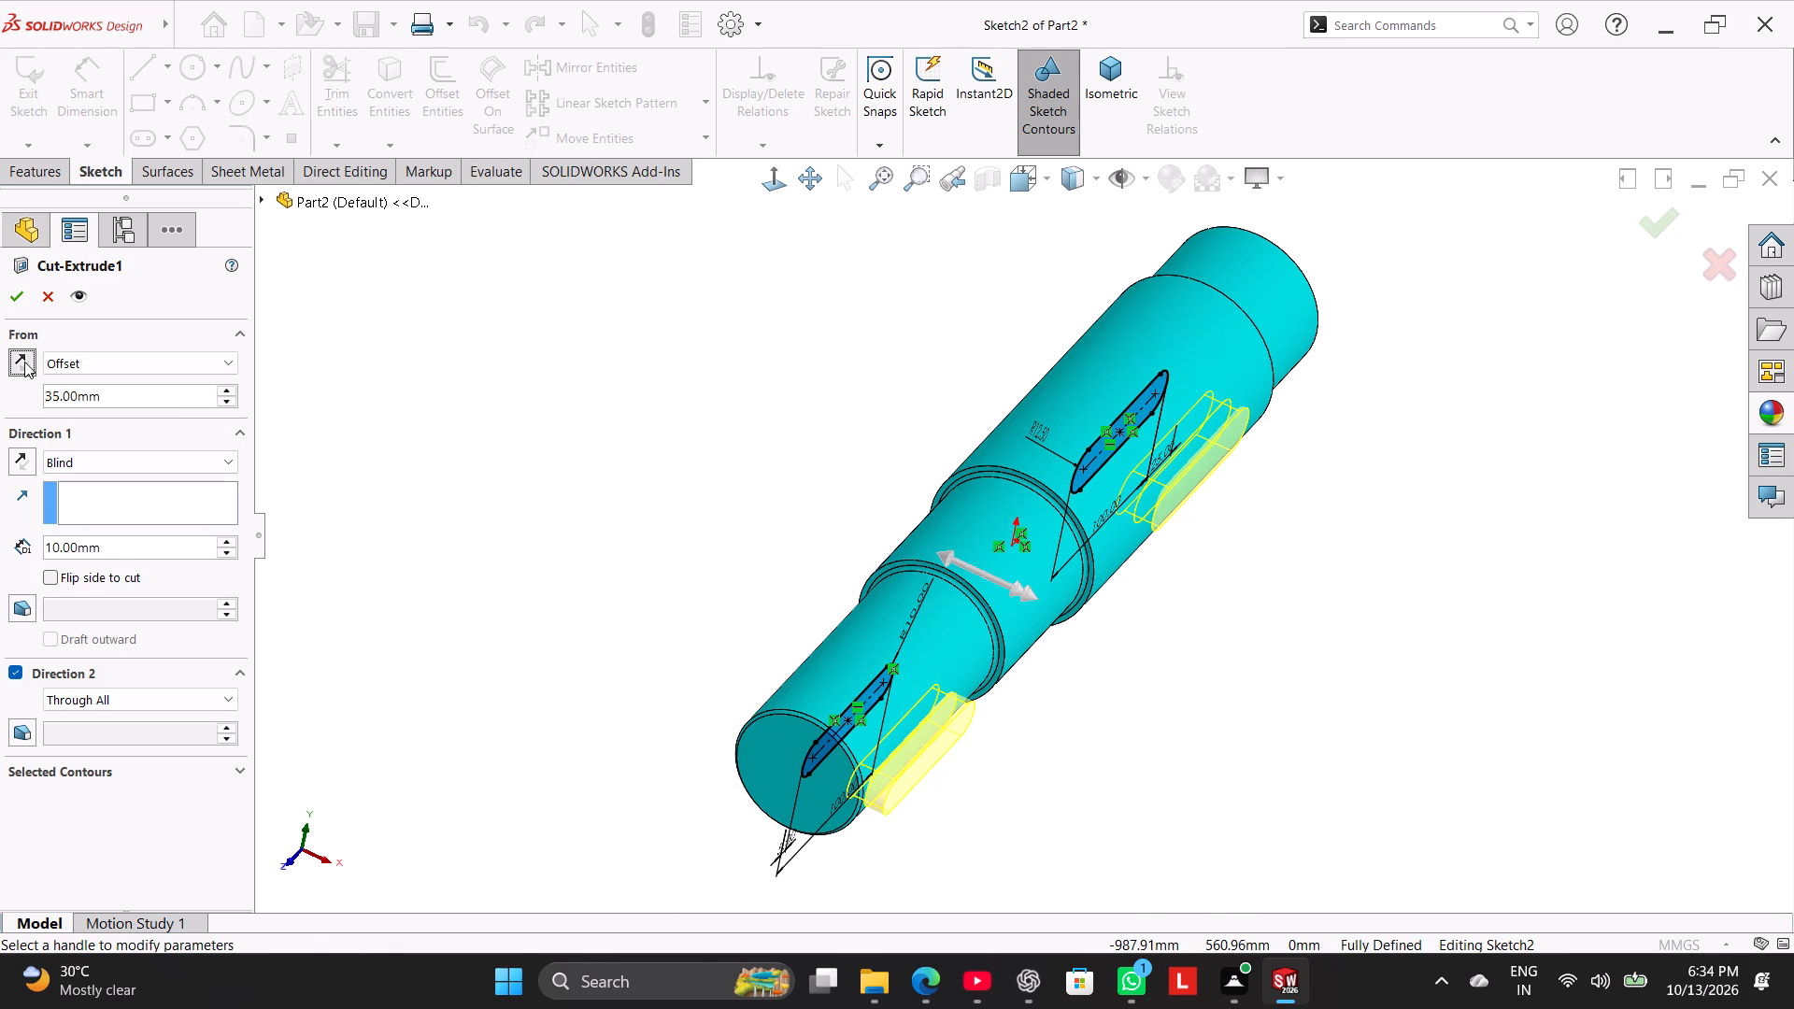
pyautogui.click(24, 362)
pyautogui.click(22, 456)
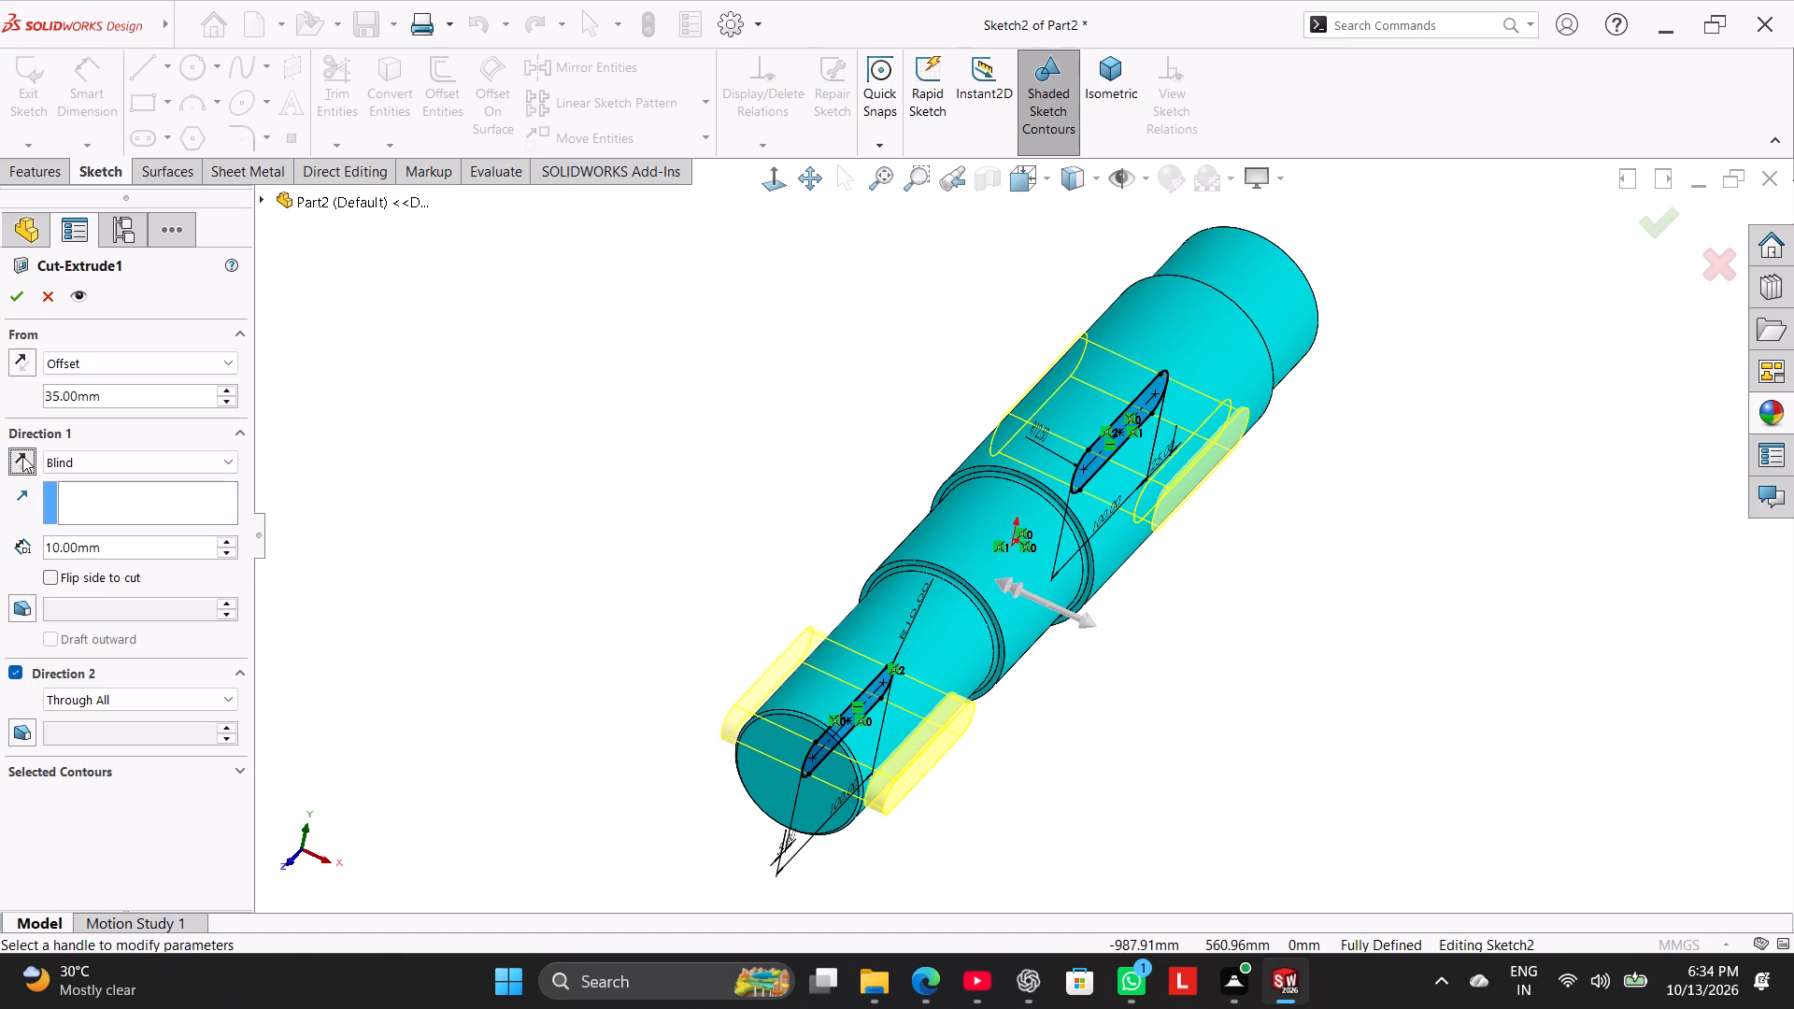
pyautogui.click(22, 456)
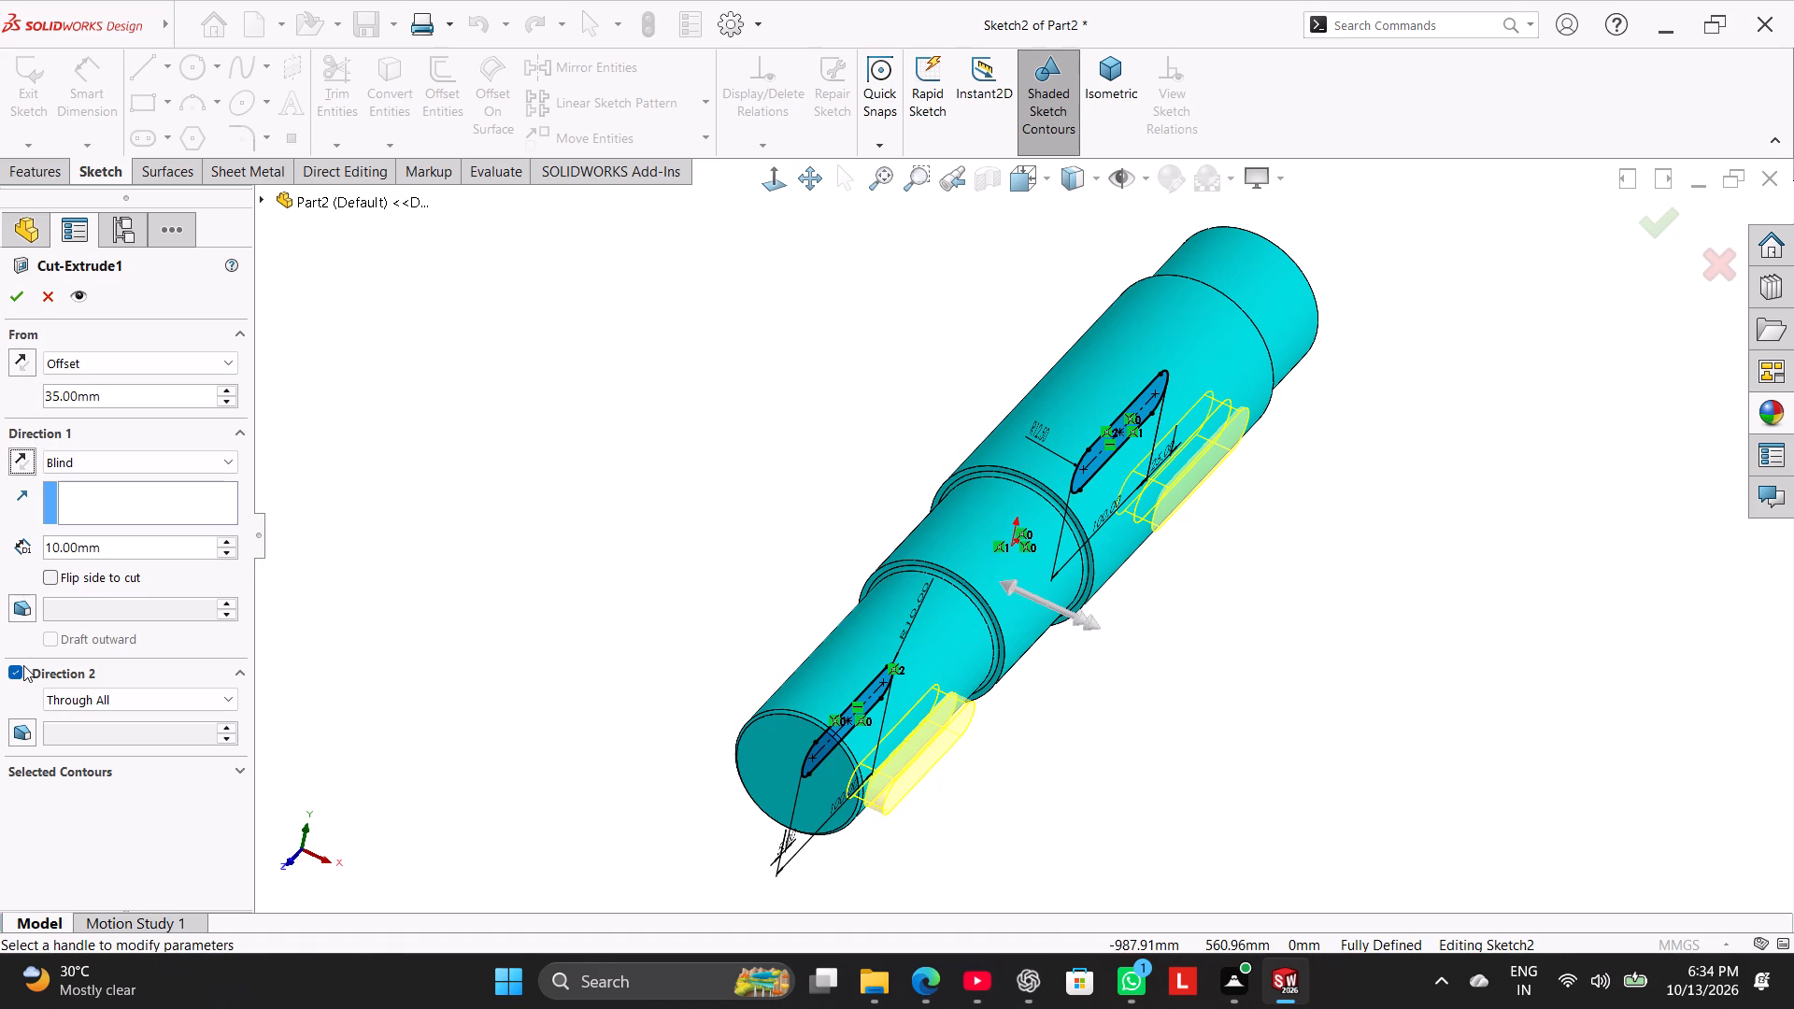
pyautogui.click(8, 675)
pyautogui.click(25, 463)
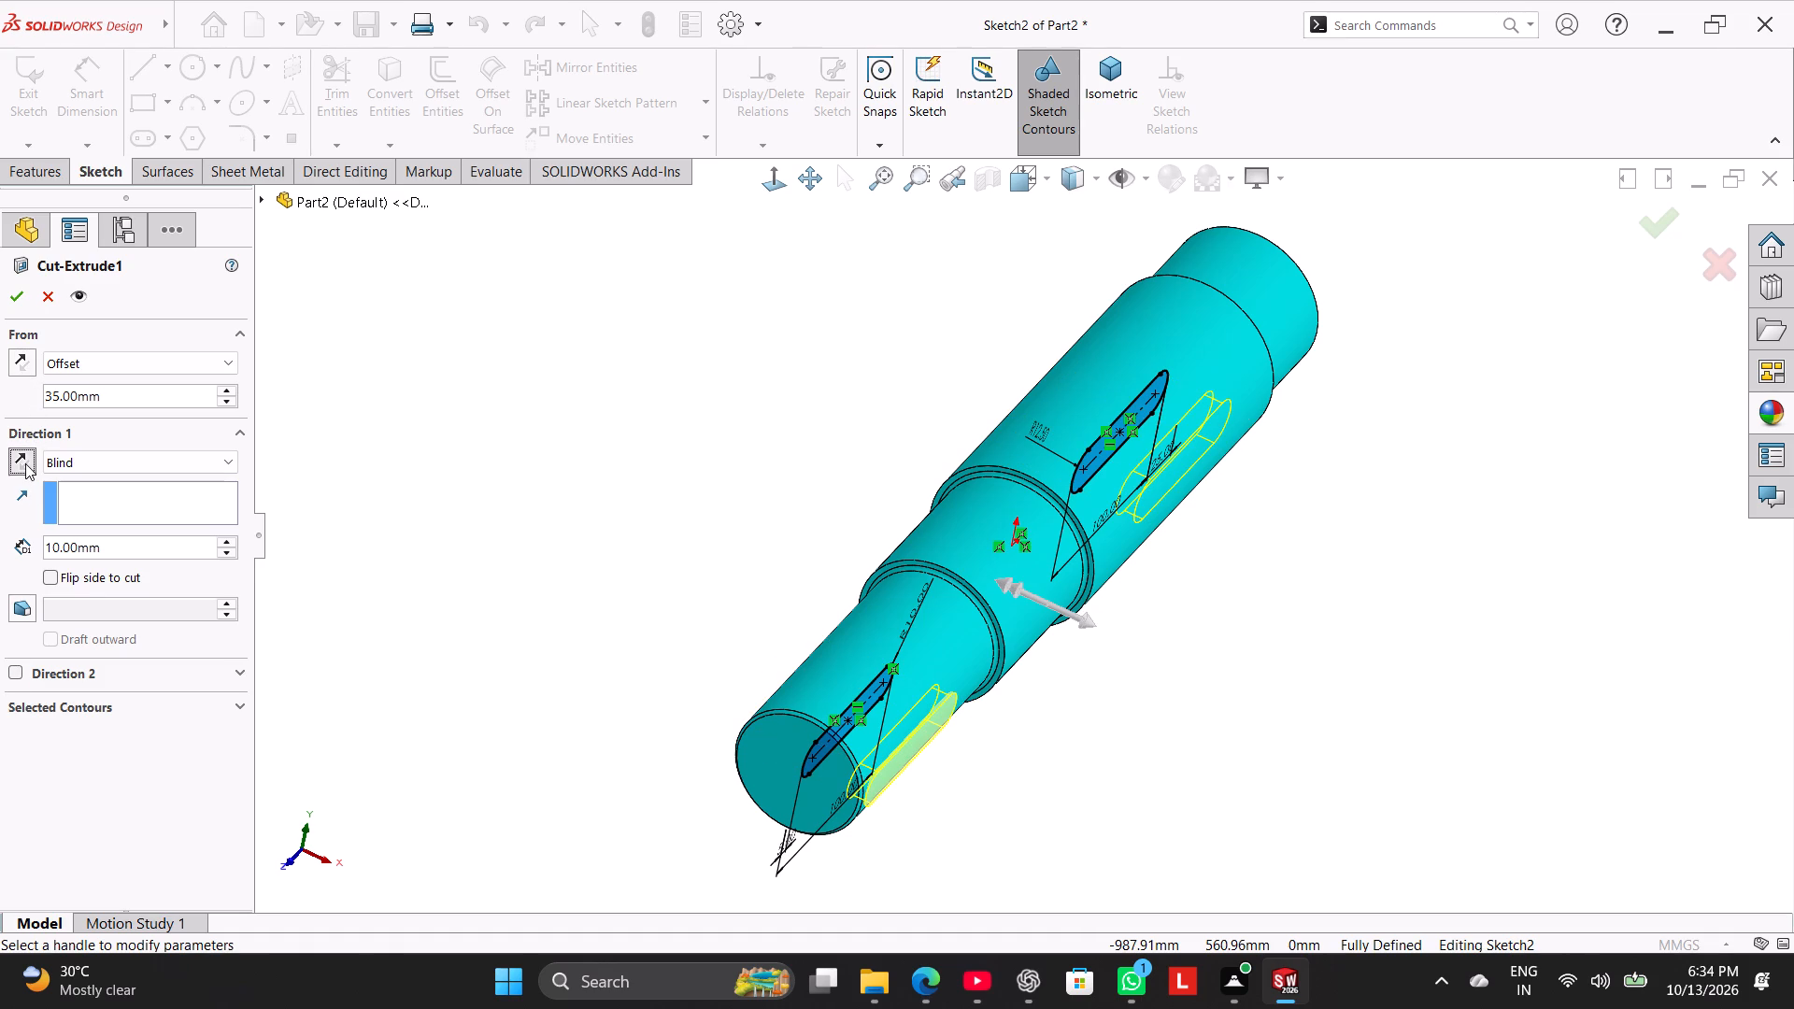
pyautogui.click(25, 463)
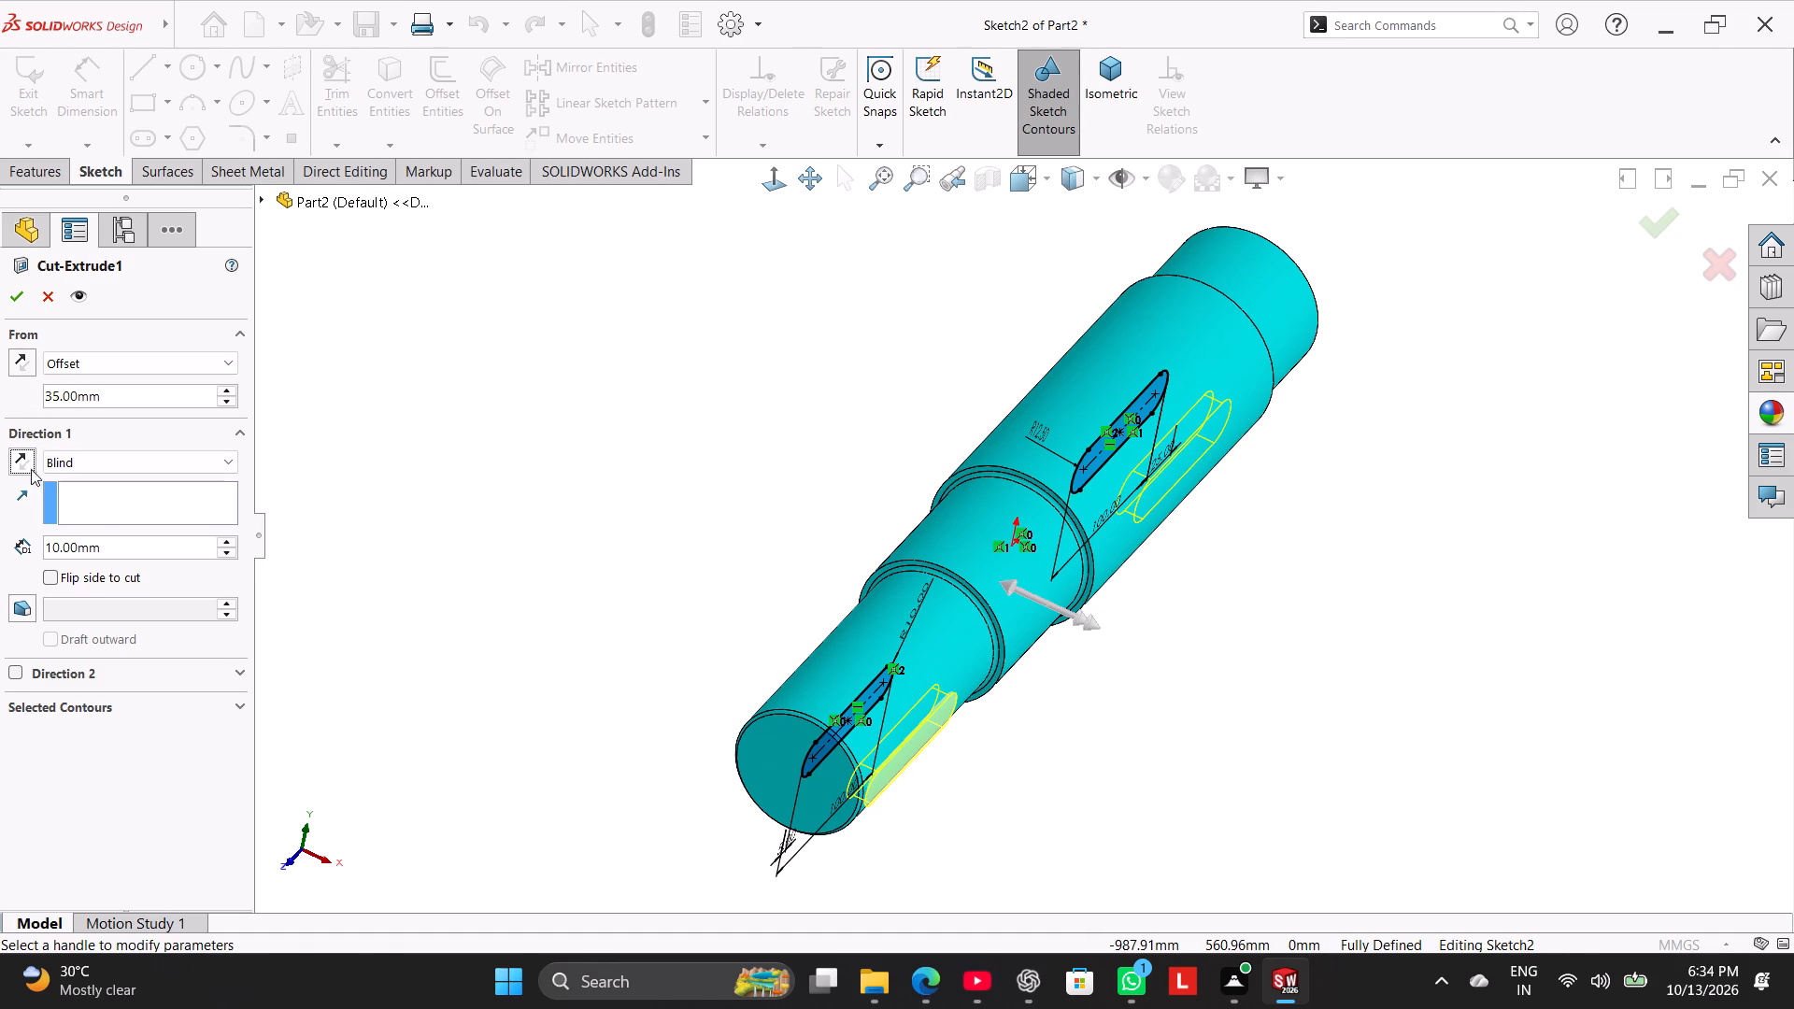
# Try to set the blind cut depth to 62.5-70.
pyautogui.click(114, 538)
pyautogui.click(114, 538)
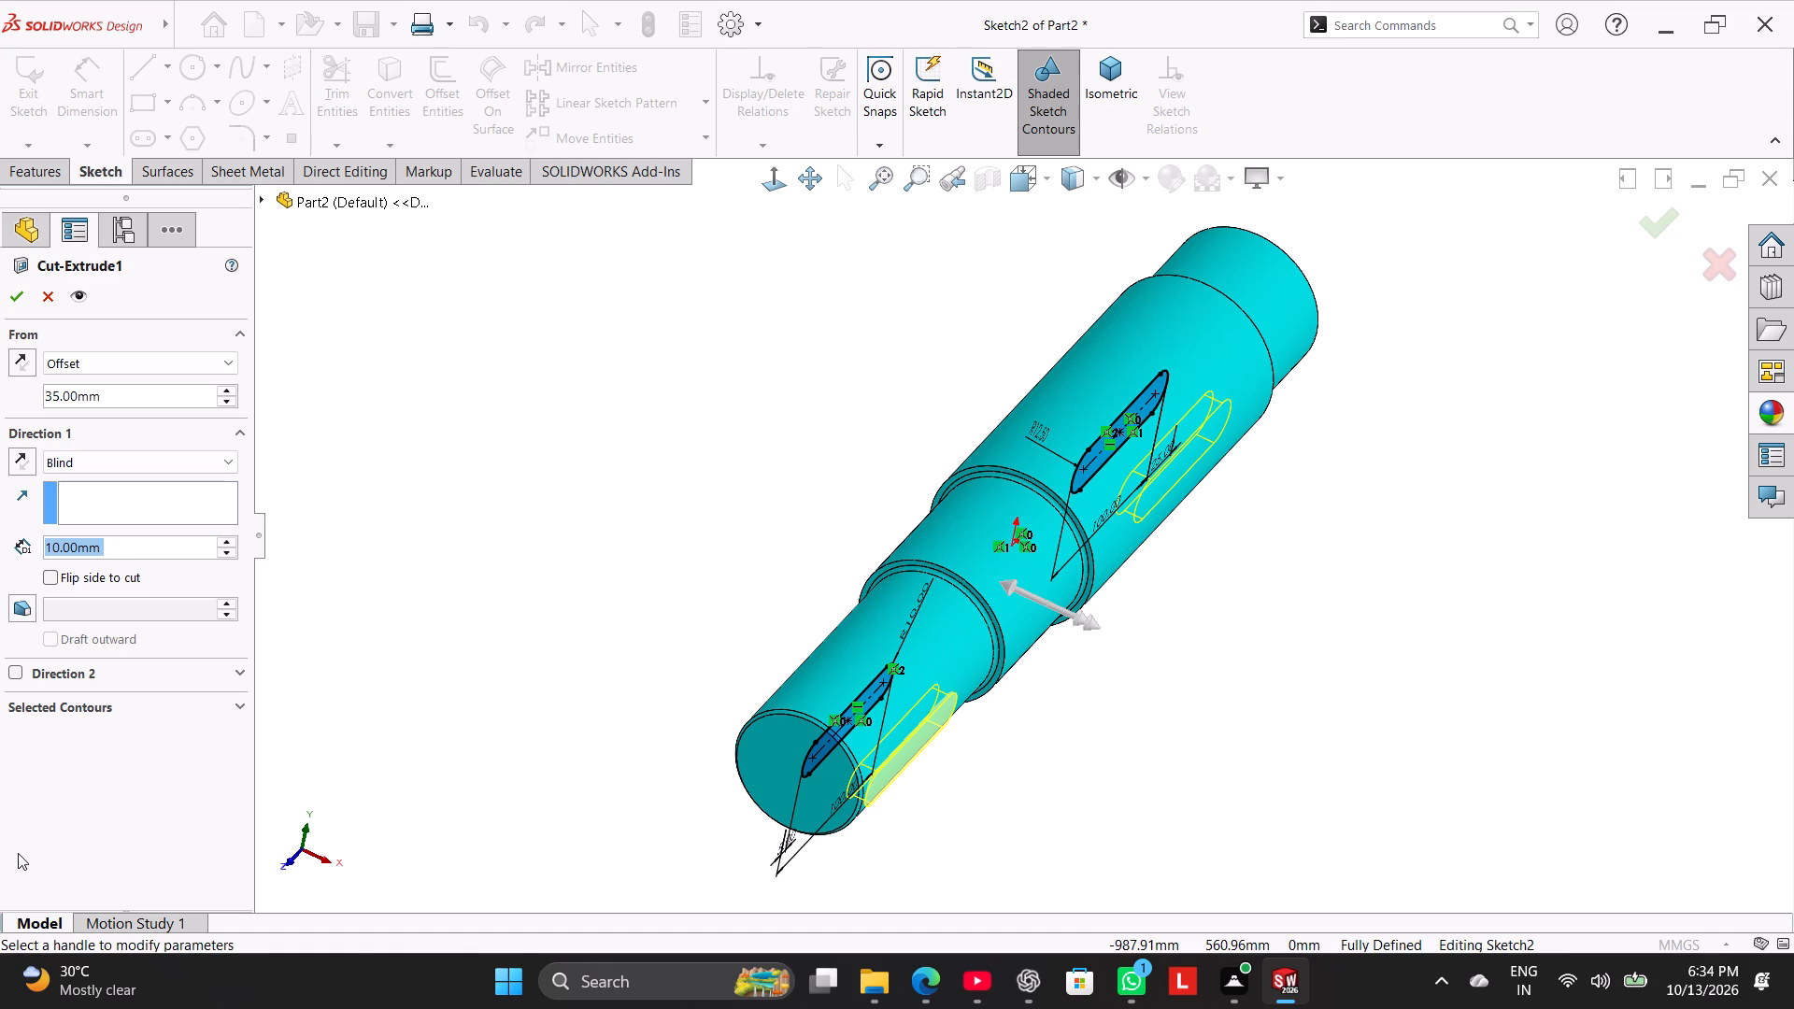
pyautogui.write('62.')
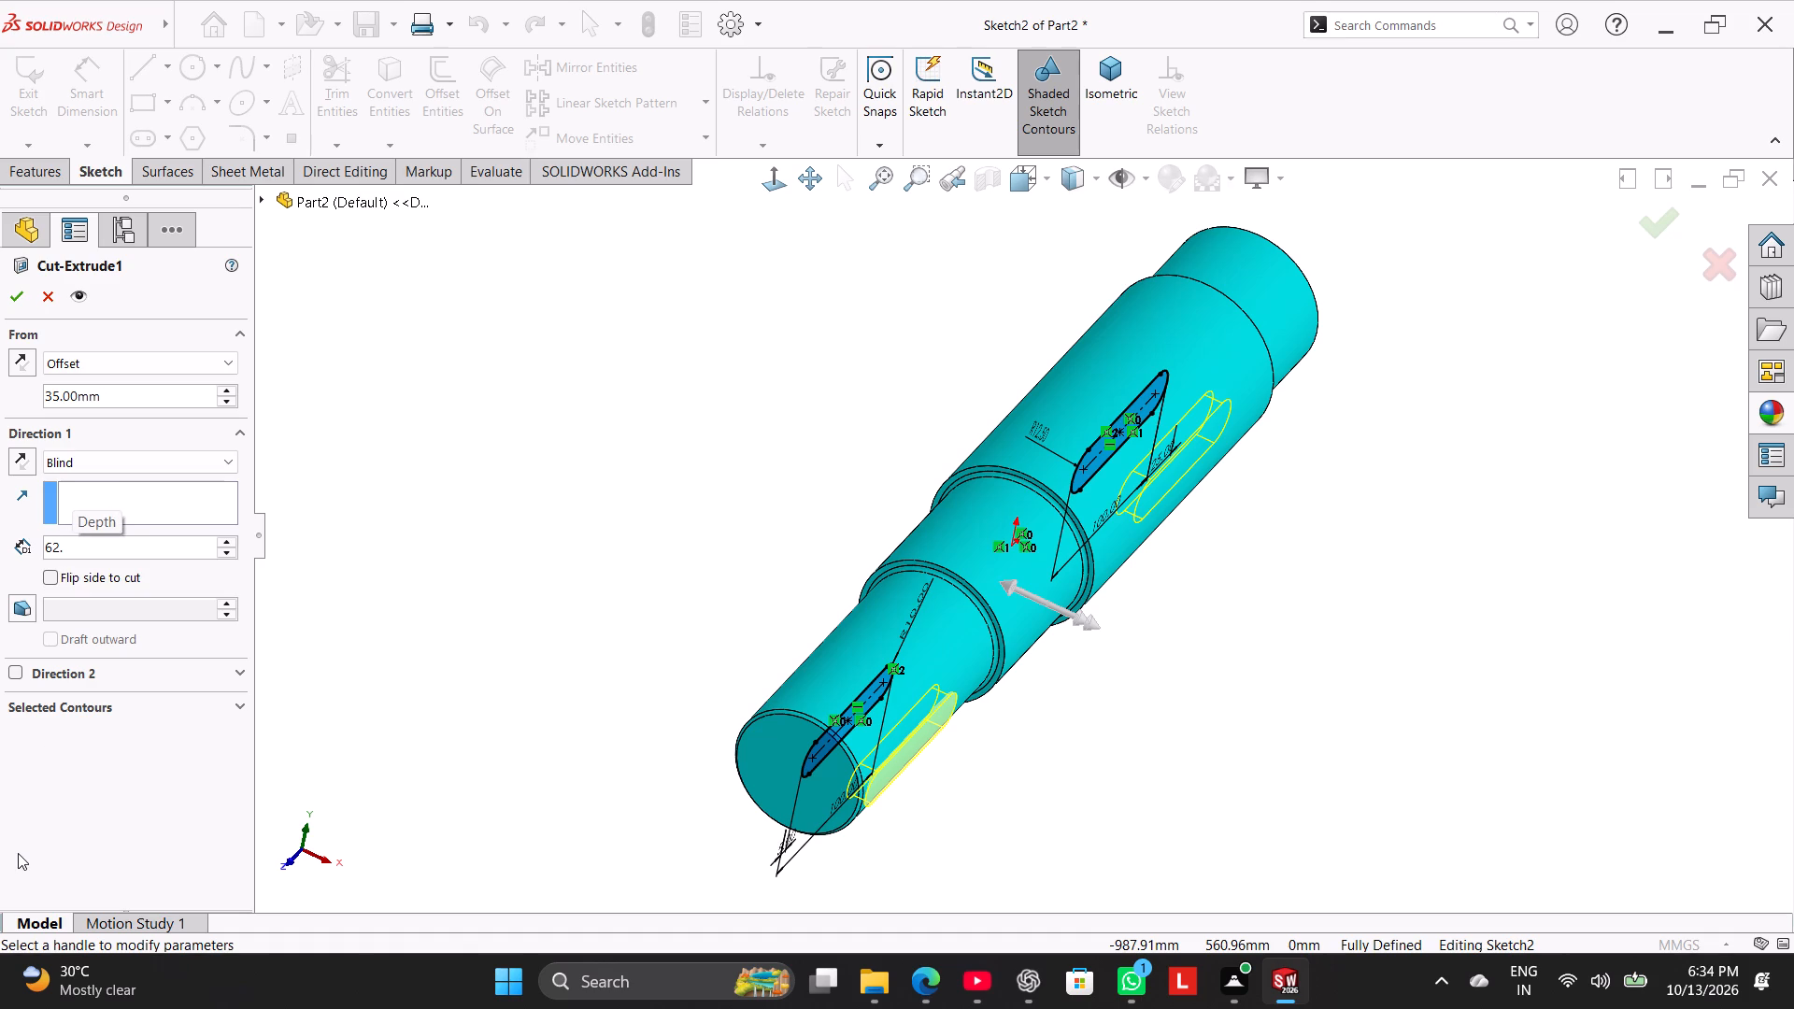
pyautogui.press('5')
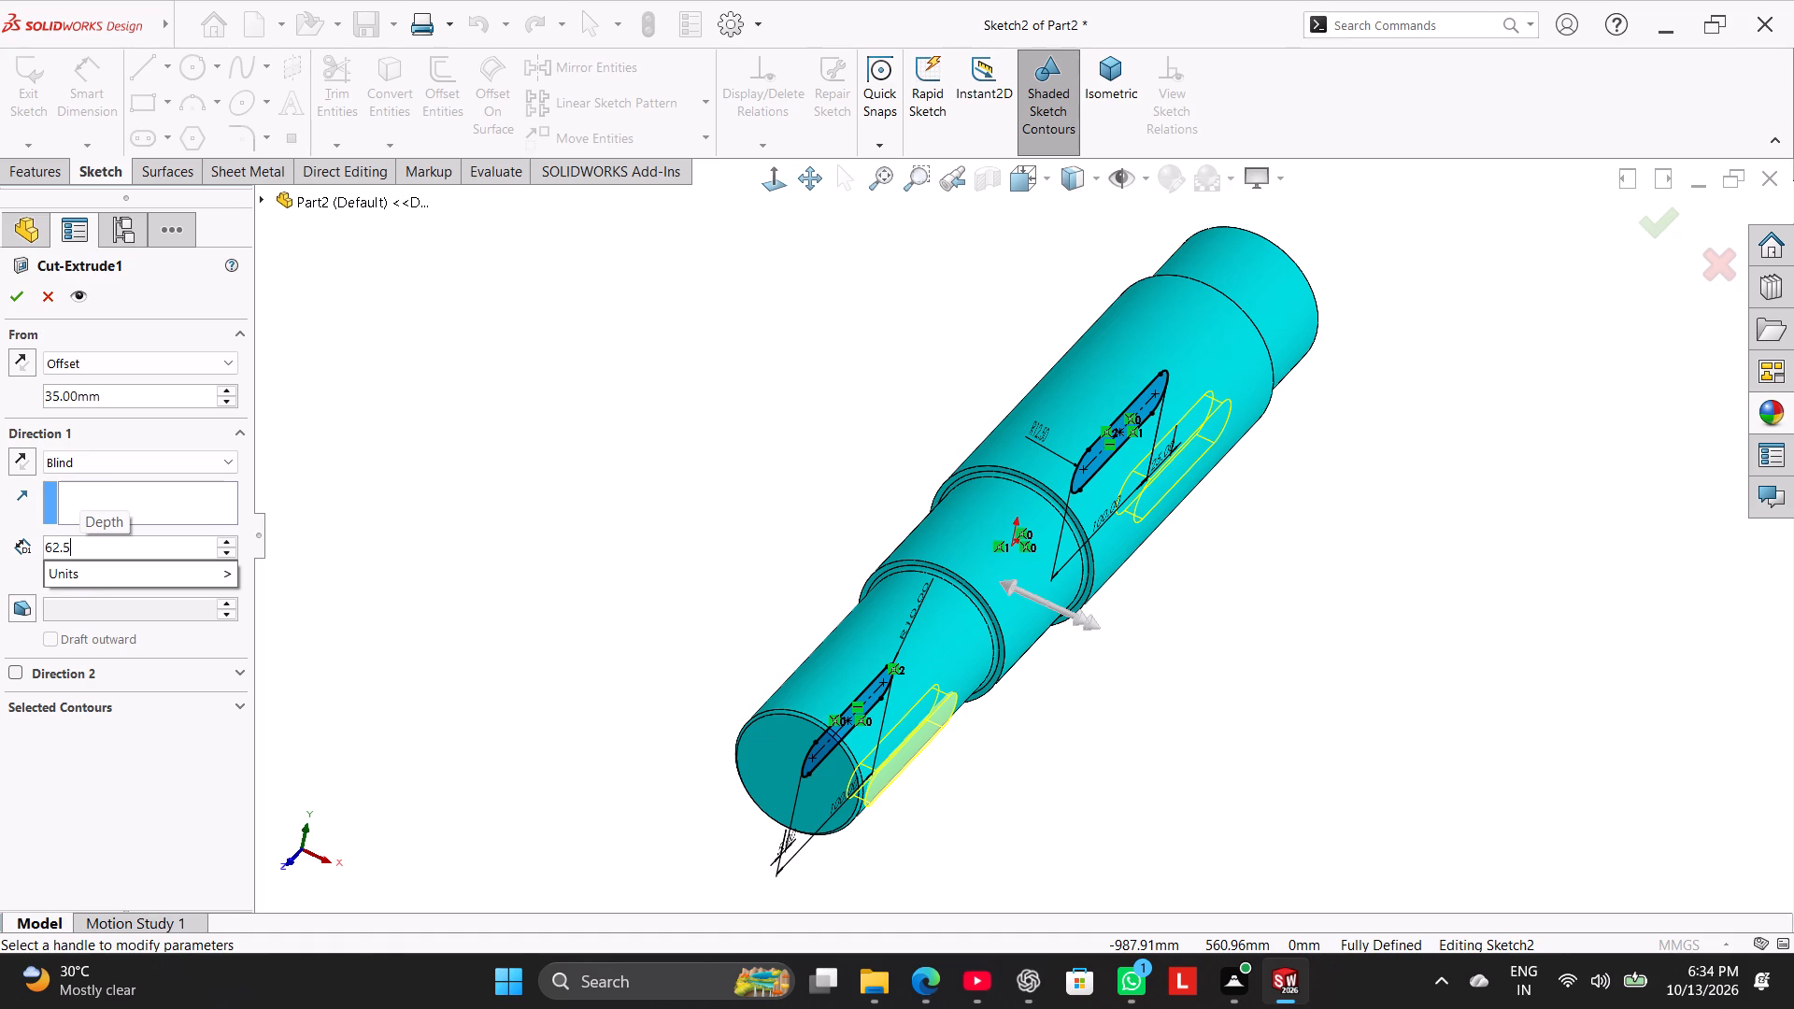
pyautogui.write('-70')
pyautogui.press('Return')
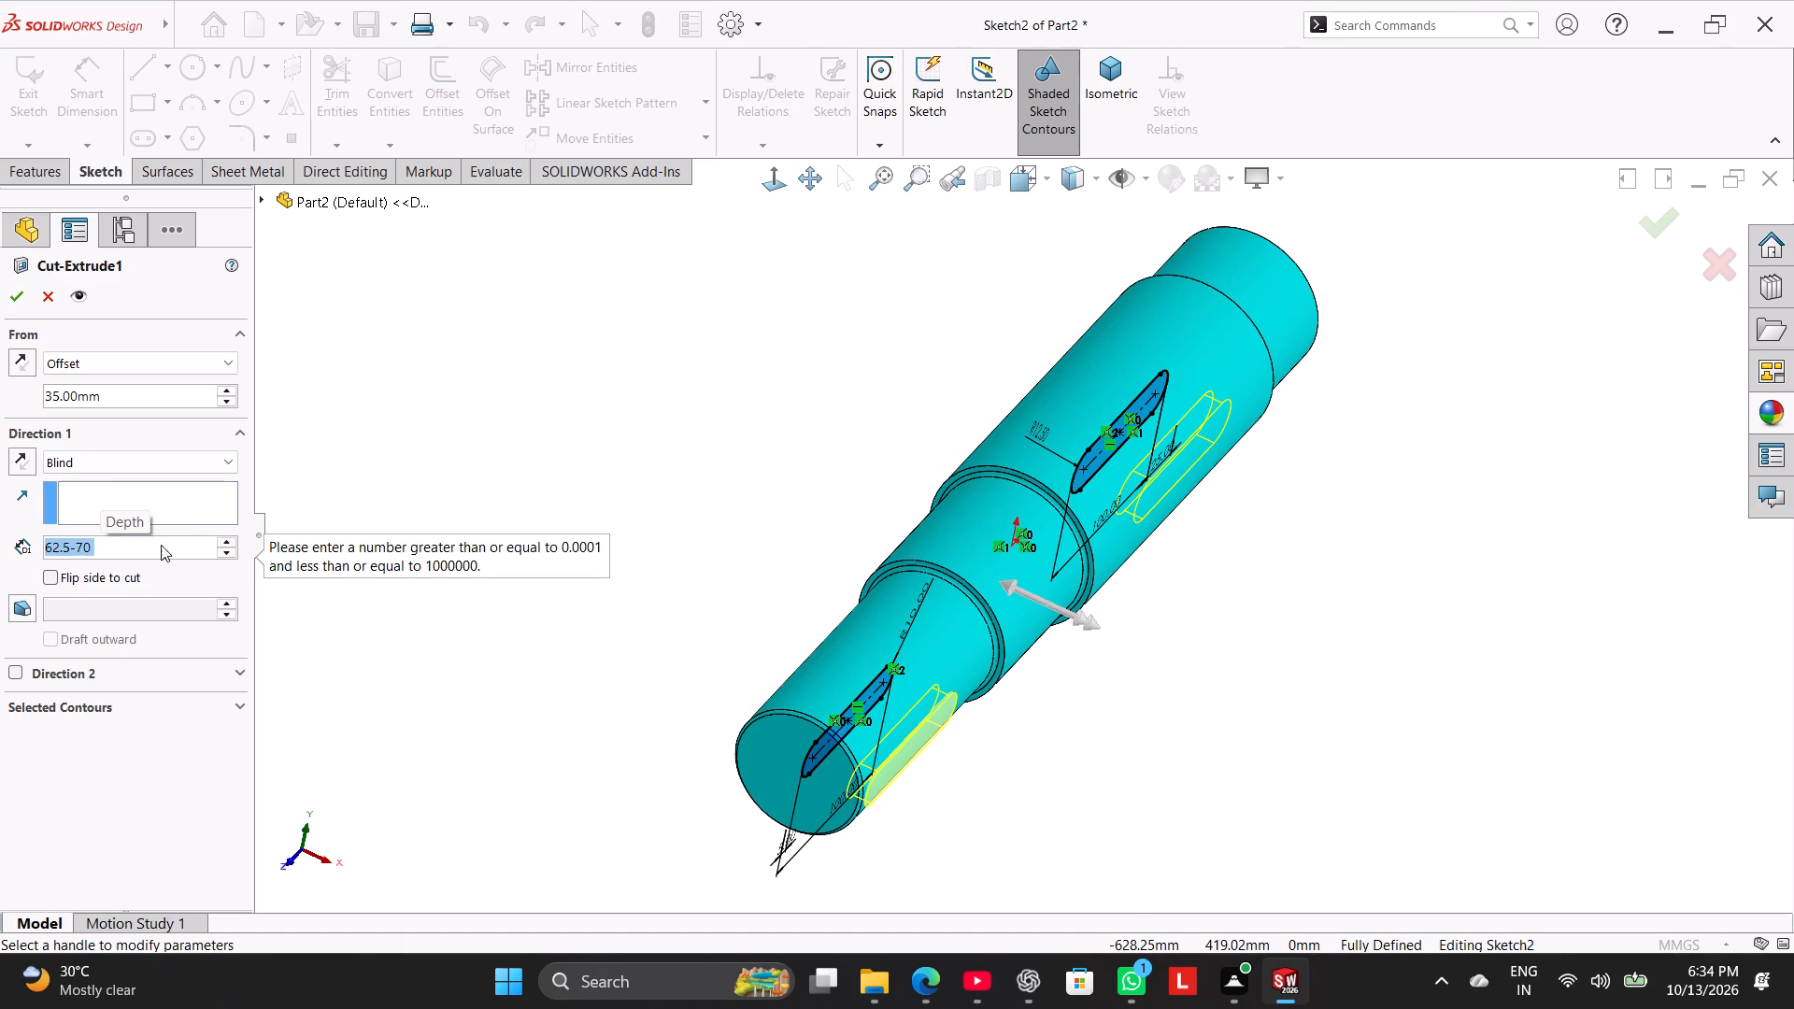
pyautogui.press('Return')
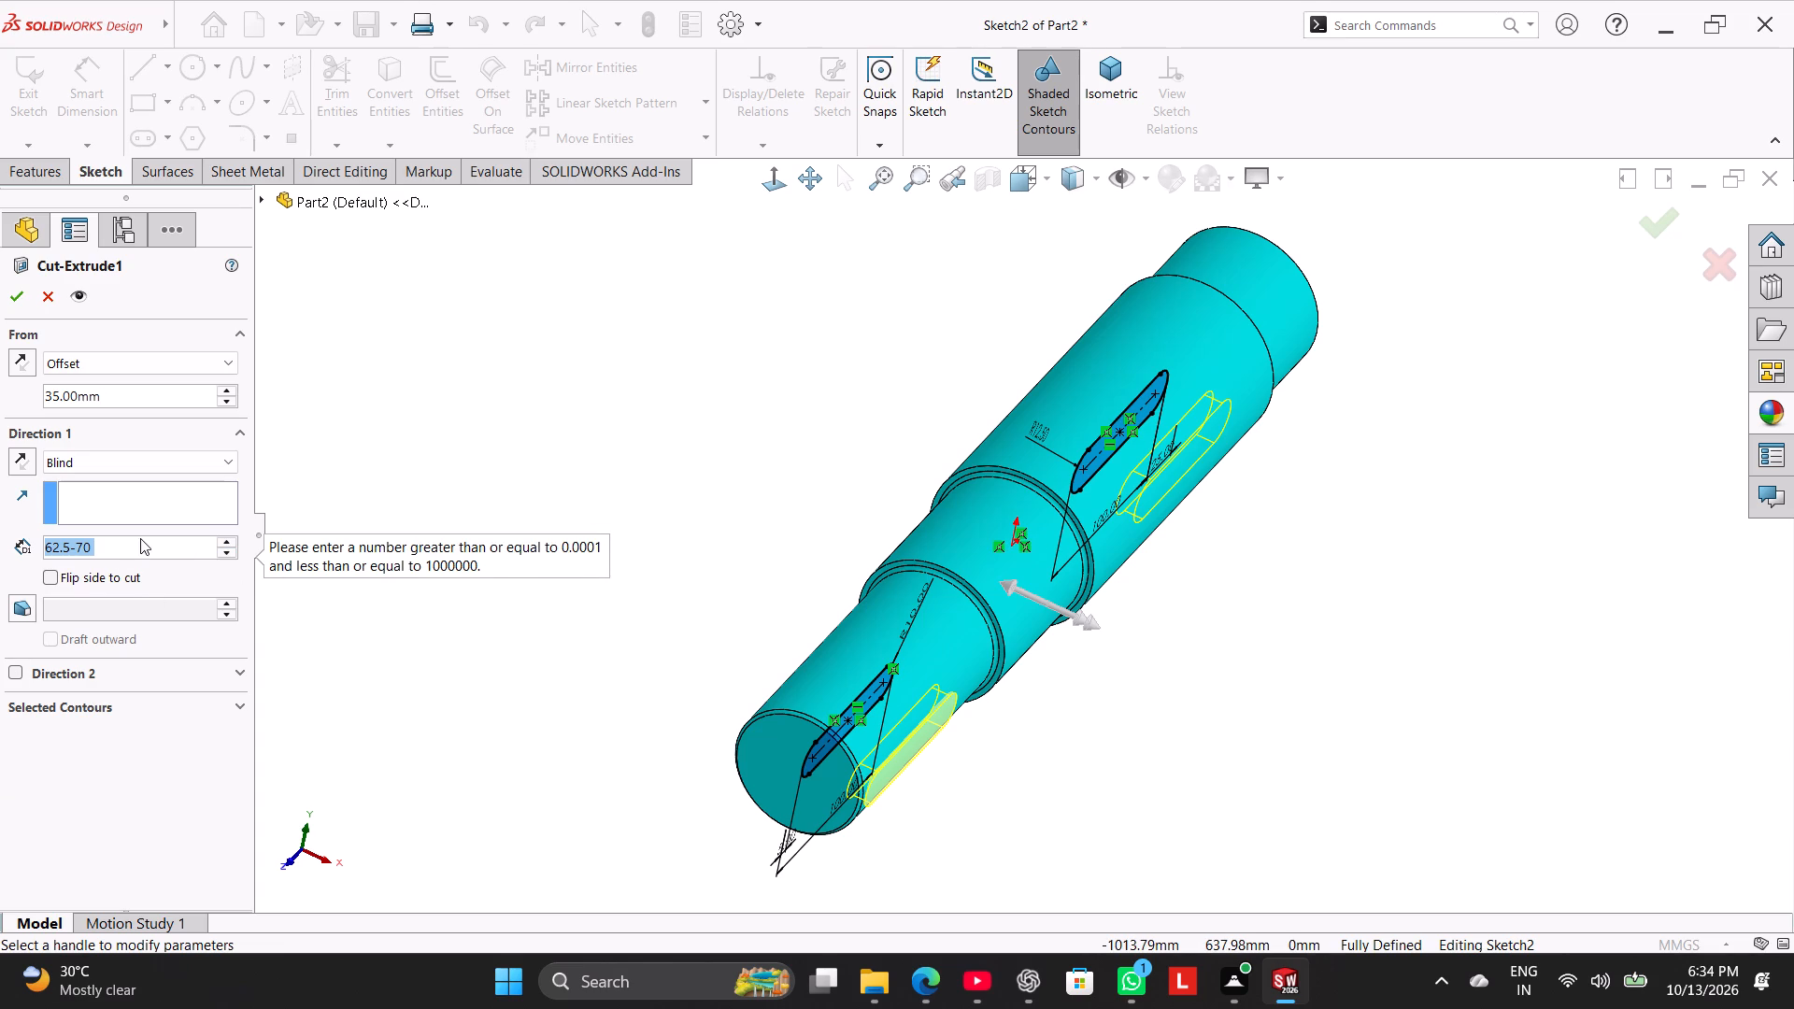
# Set the blind cut depth to 70-62.5 (7.5 mm).
pyautogui.doubleClick(113, 553)
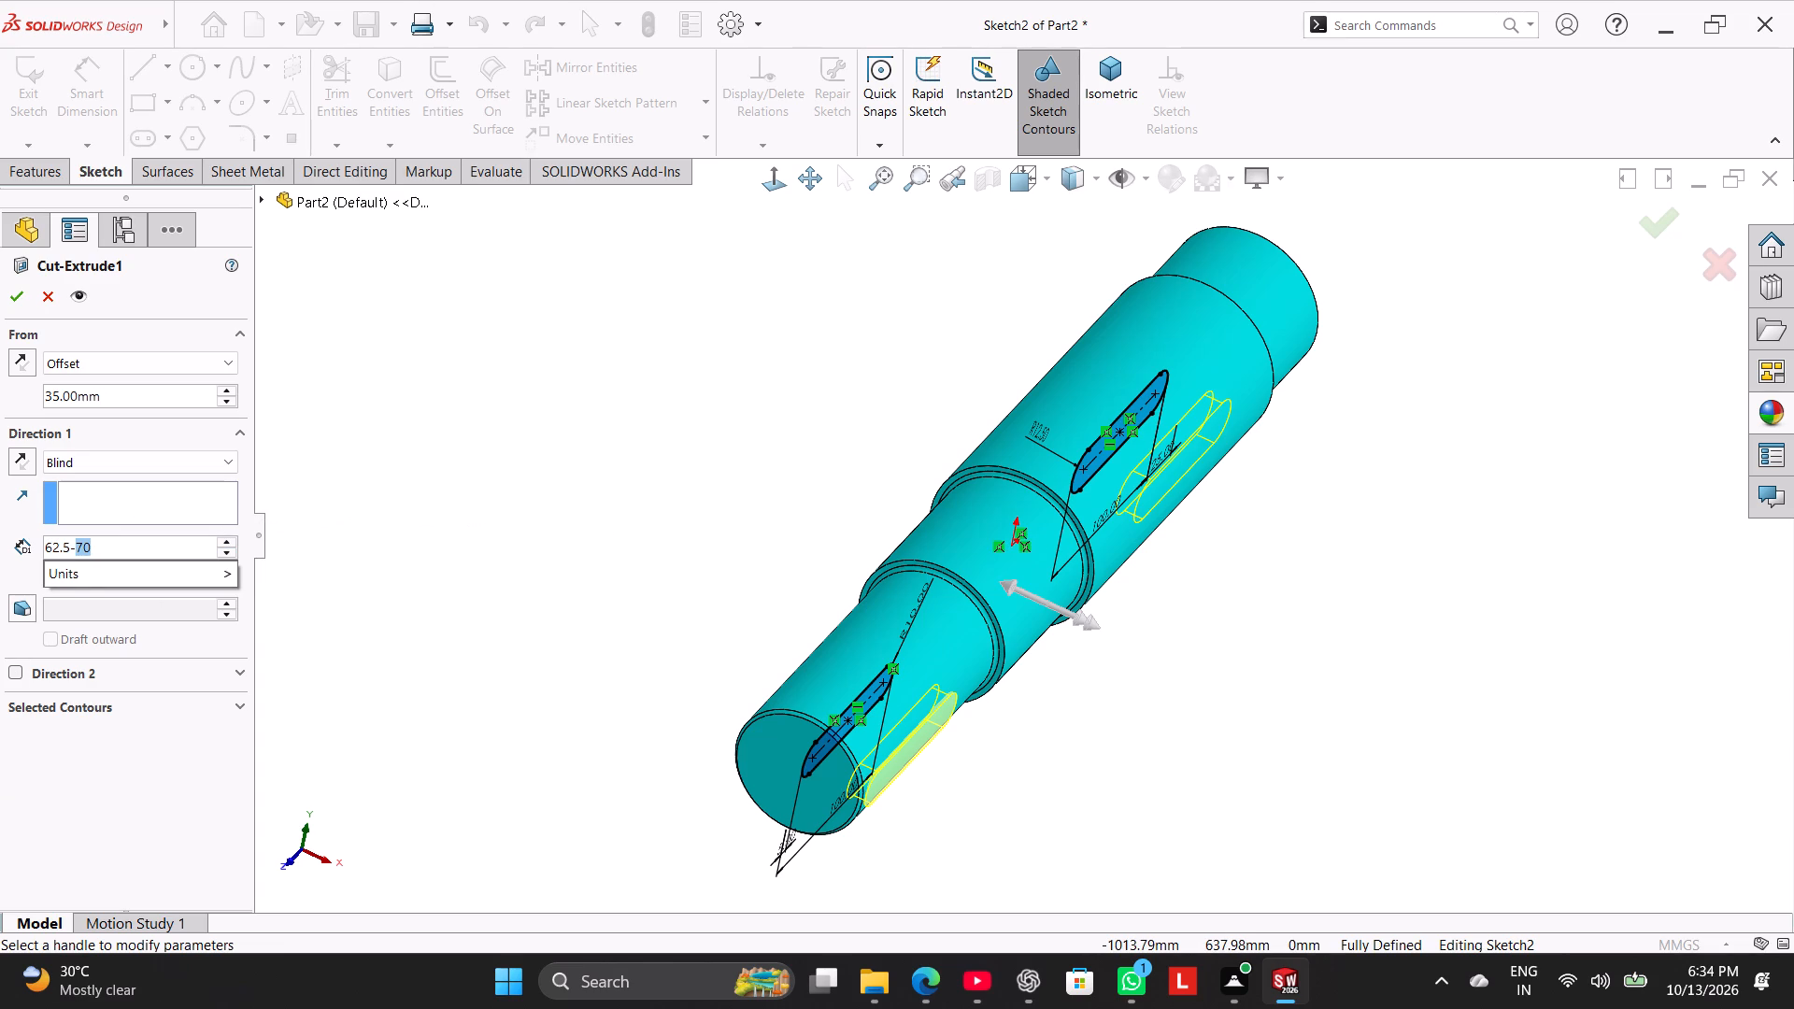
pyautogui.press('BackSpace')
pyautogui.press('BackSpace')
pyautogui.press('BackSpace')
pyautogui.press('BackSpace')
pyautogui.press('BackSpace')
pyautogui.press('BackSpace')
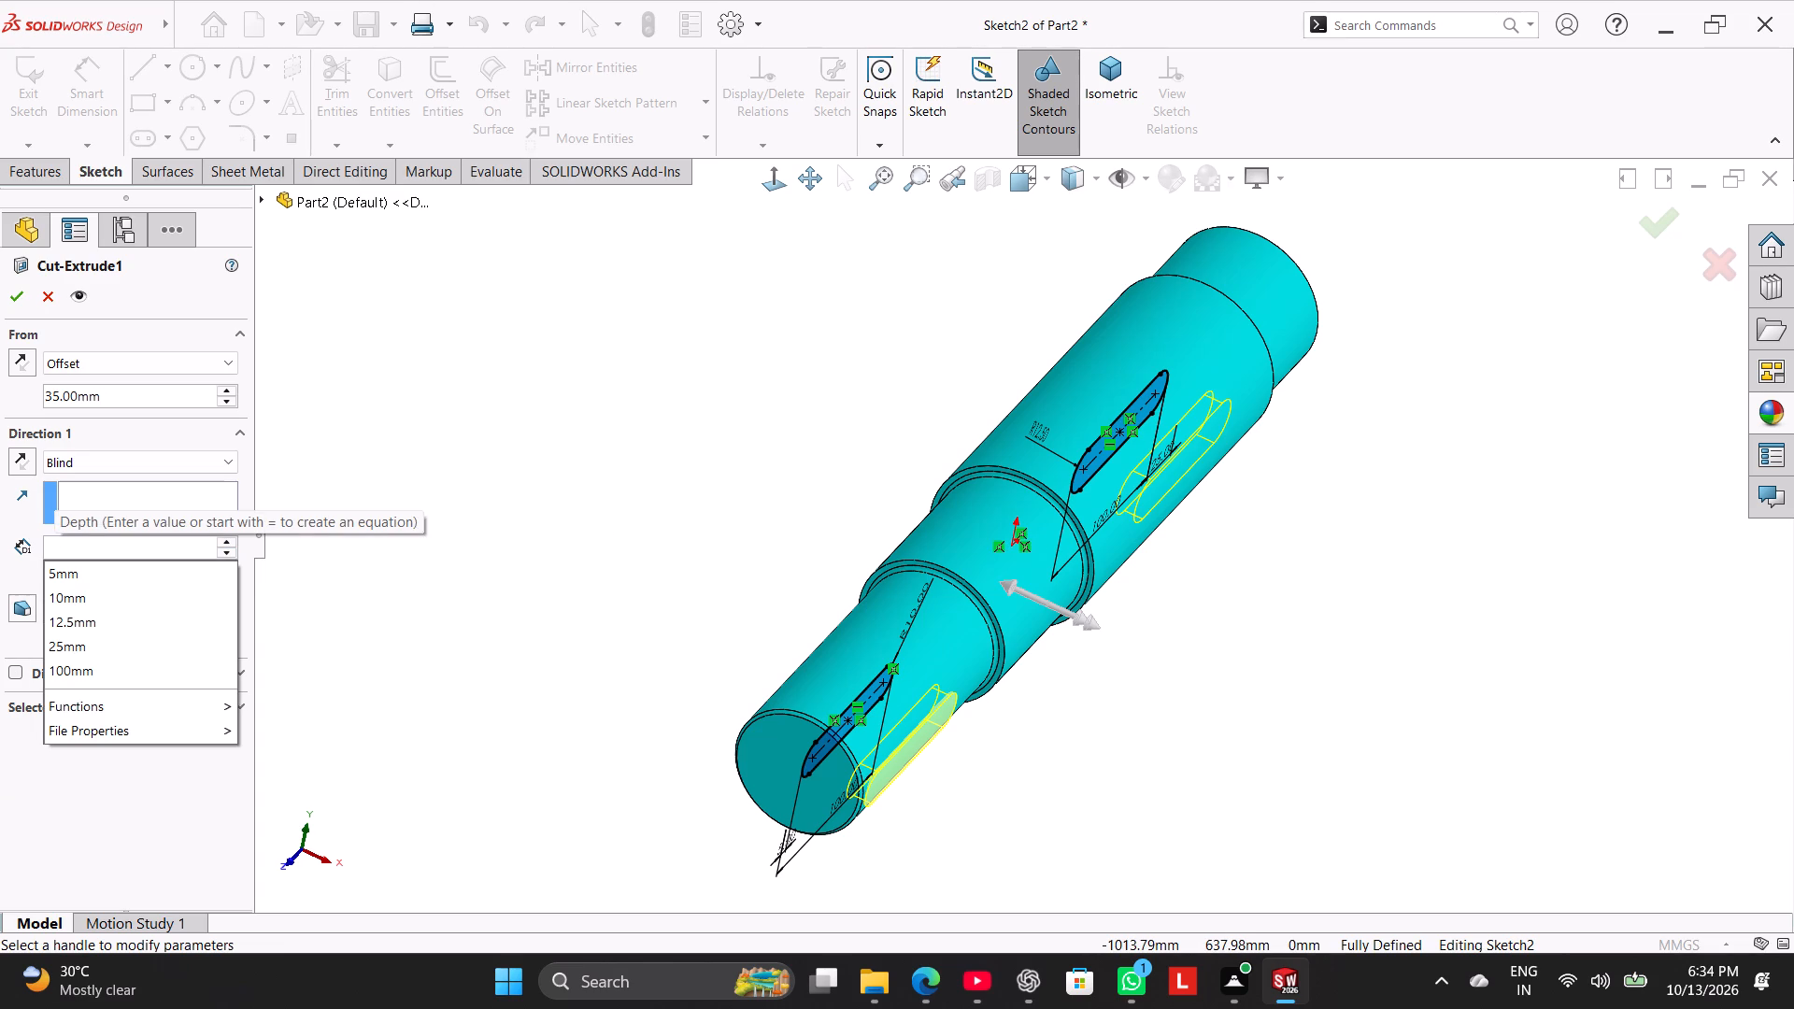
pyautogui.write('70-62.5')
pyautogui.press('Return')
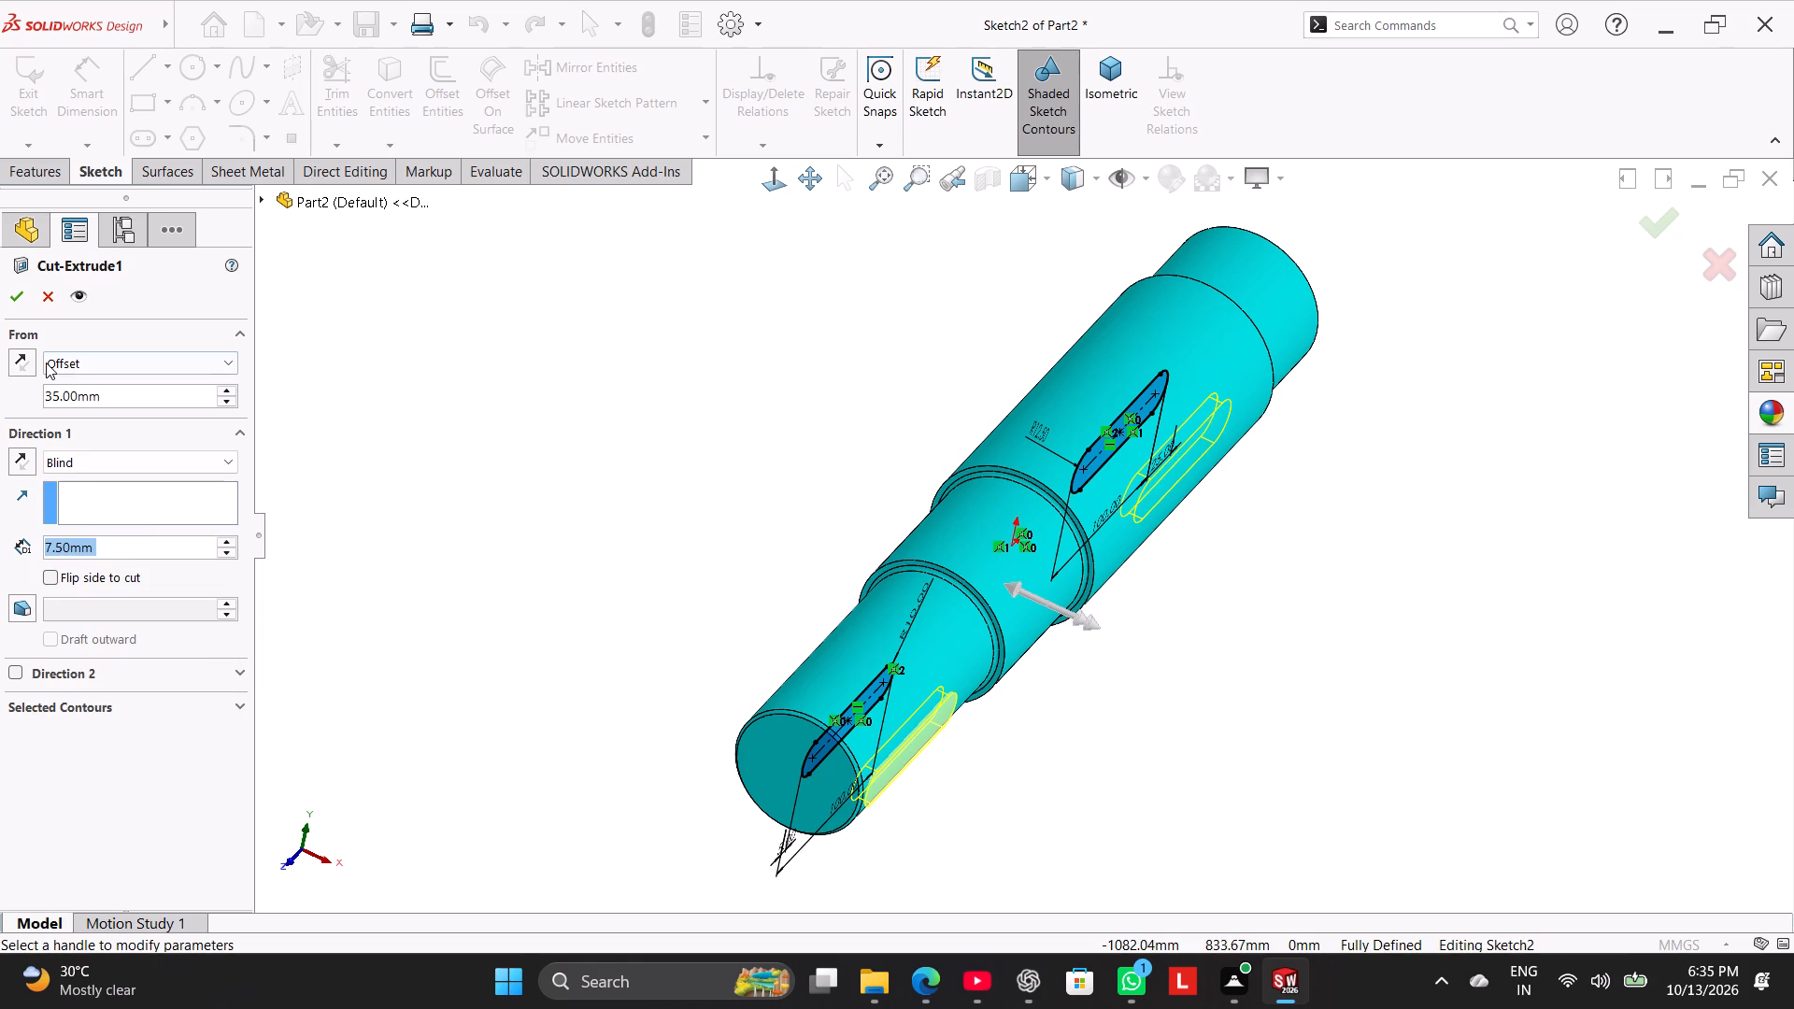
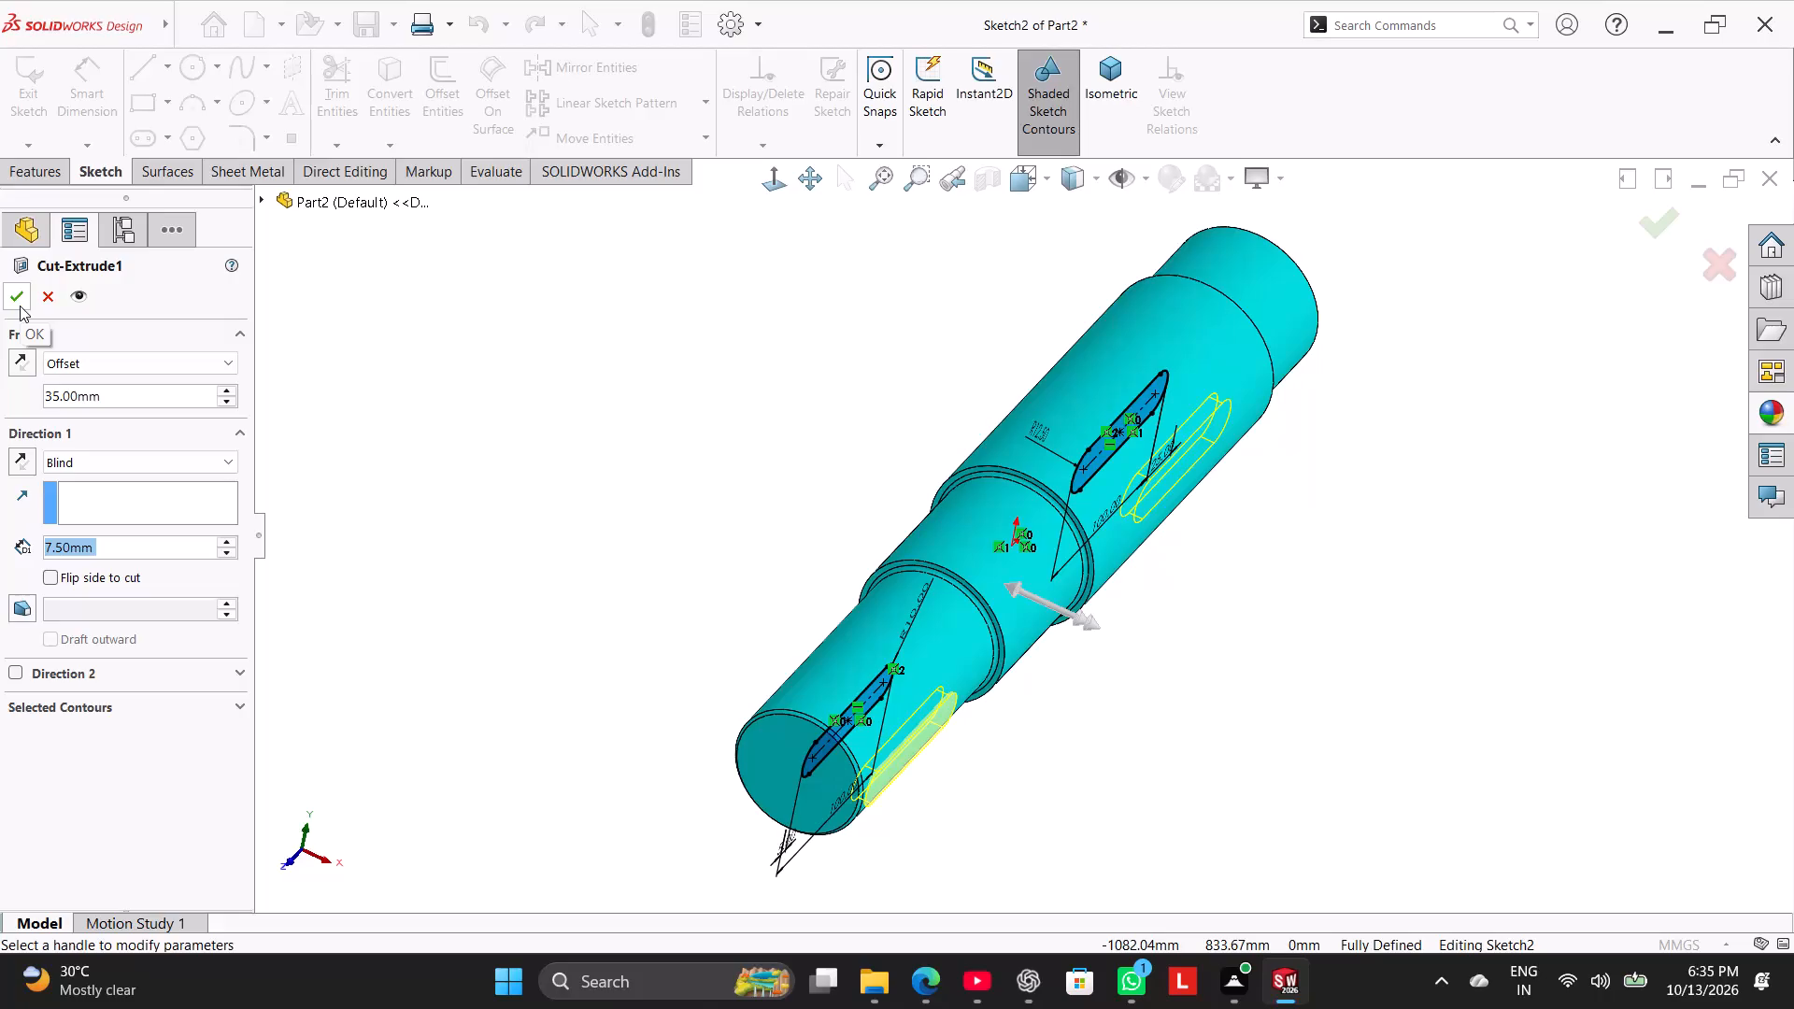
# Restrict the keyway cut to the slot contour on the shaft's smallest-diameter end section and finish the edit.
pyautogui.click(125, 703)
pyautogui.click(139, 739)
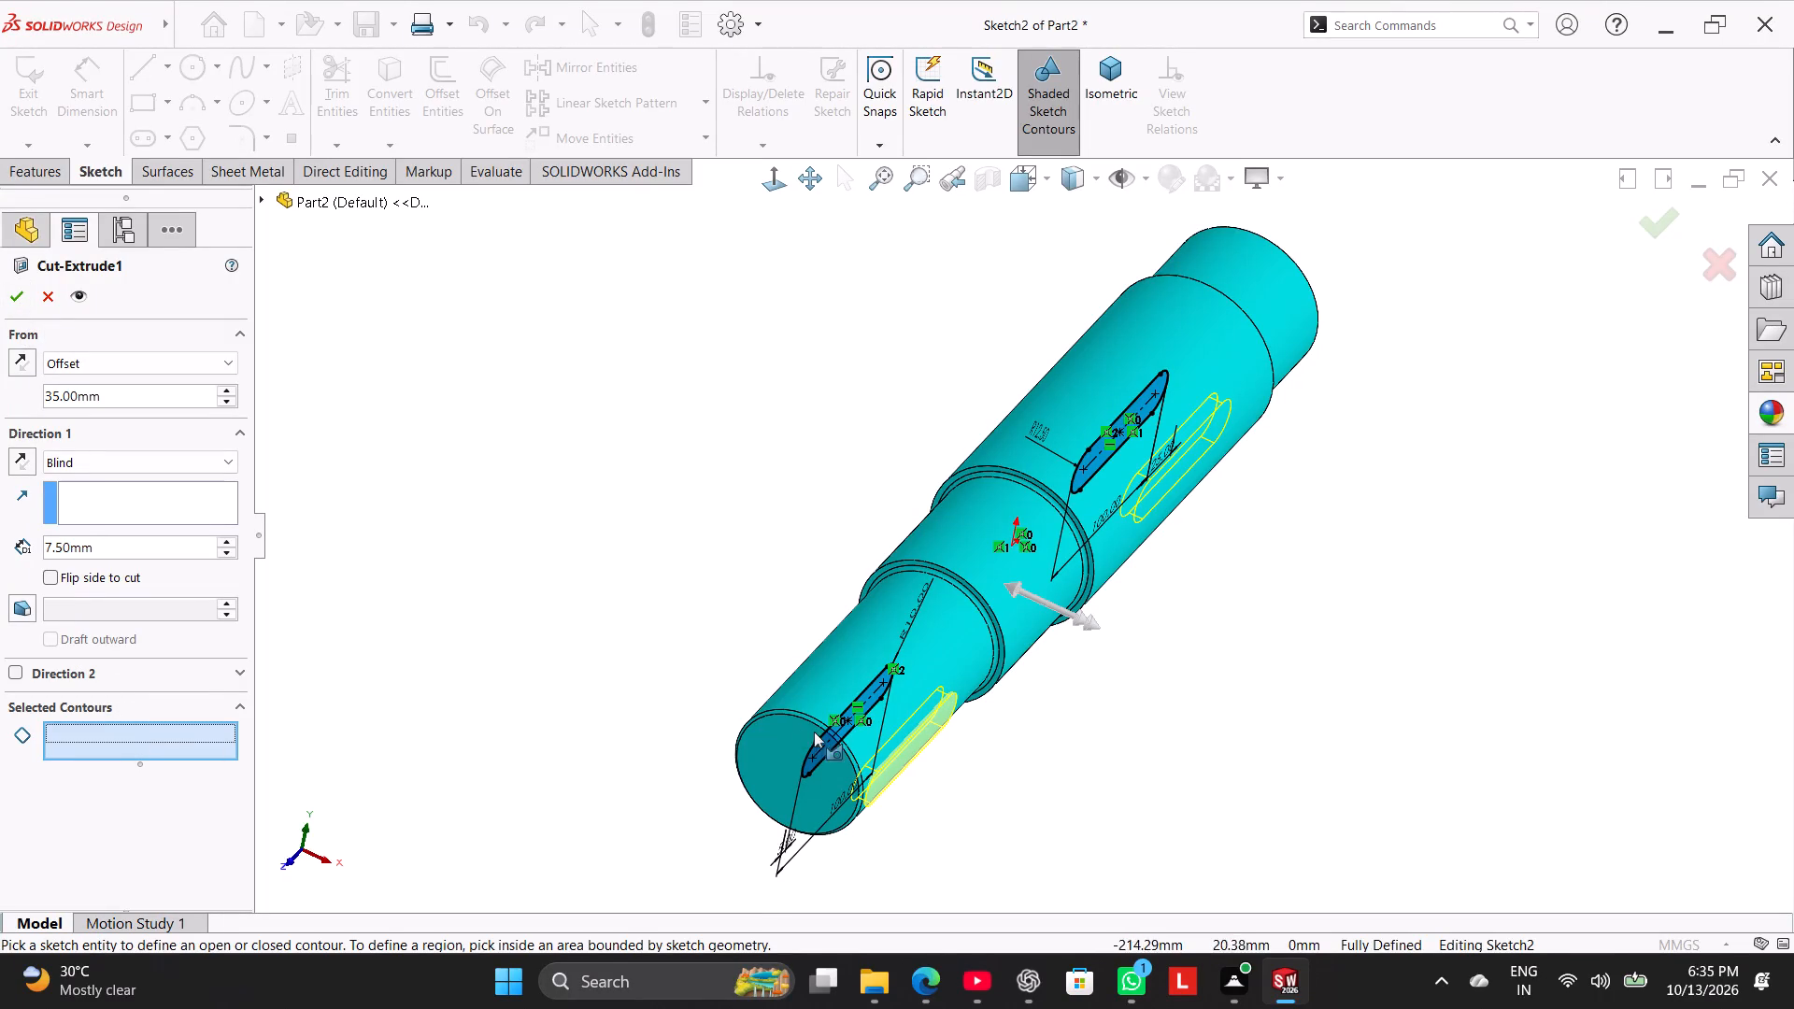
pyautogui.click(844, 742)
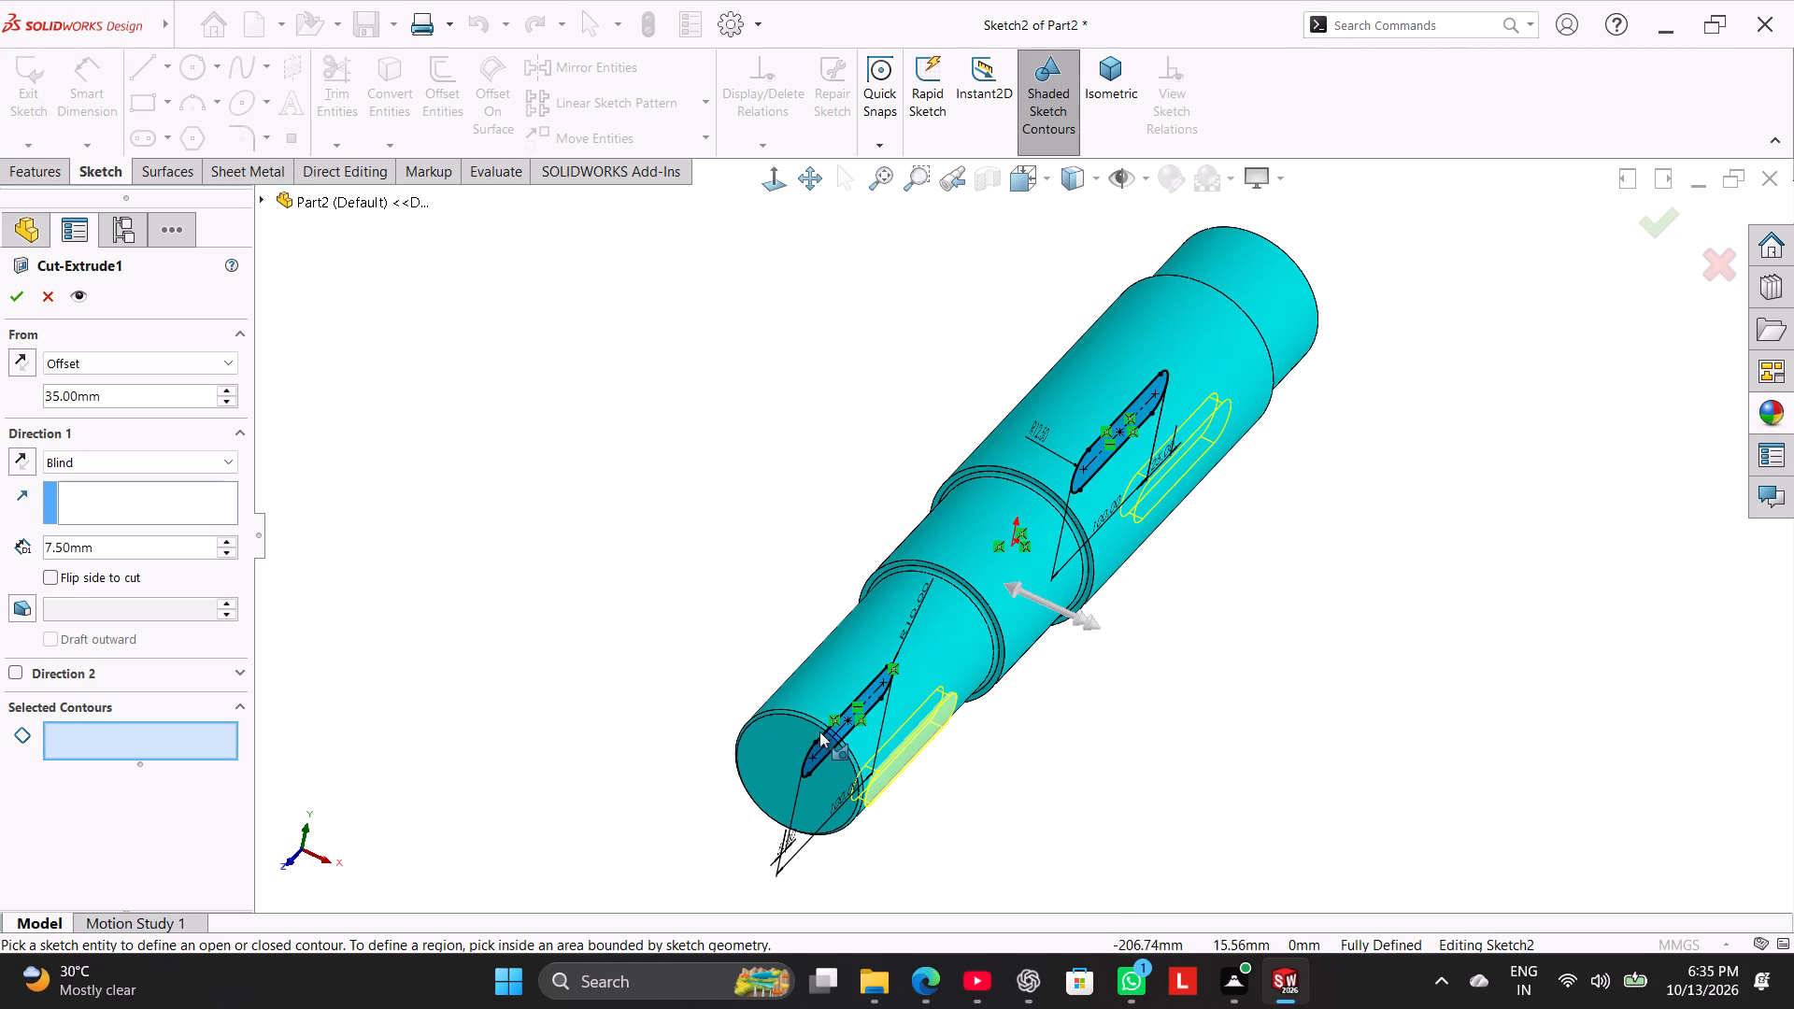
pyautogui.click(823, 734)
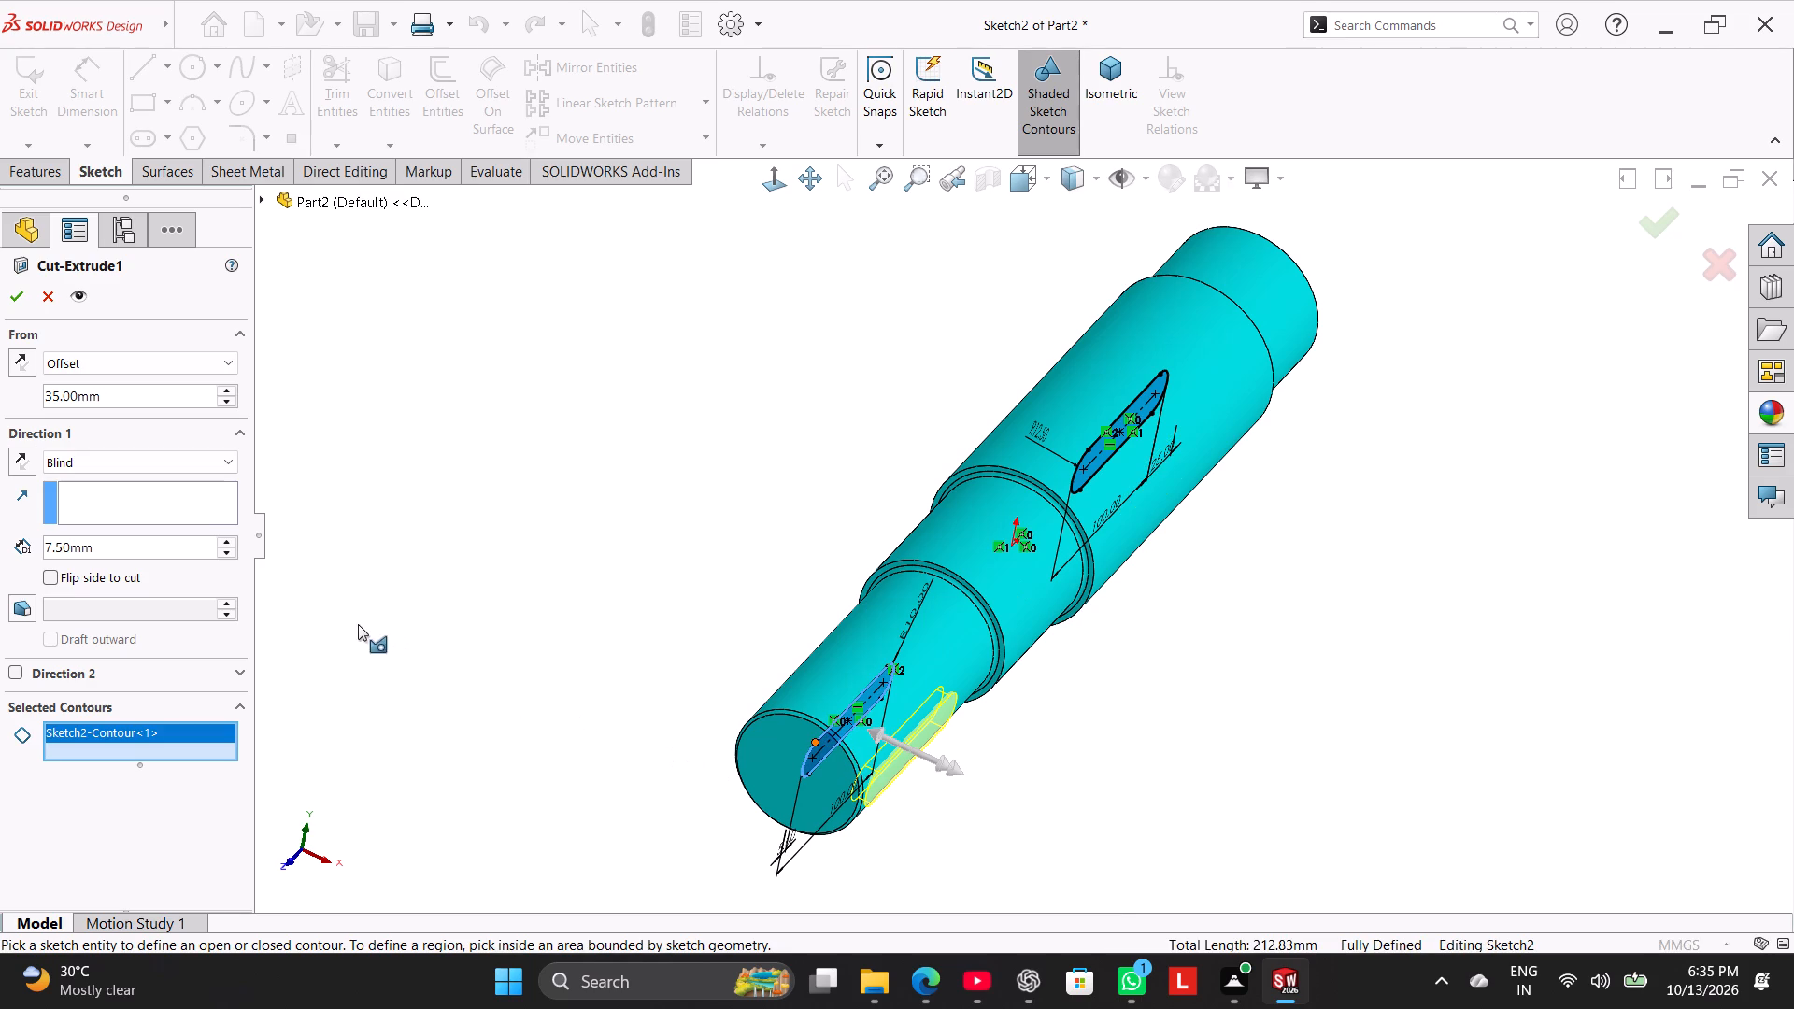
pyautogui.click(26, 298)
pyautogui.moveTo(397, 527); pyautogui.dragTo(406, 531)
pyautogui.moveTo(589, 647); pyautogui.dragTo(482, 424, button='middle')
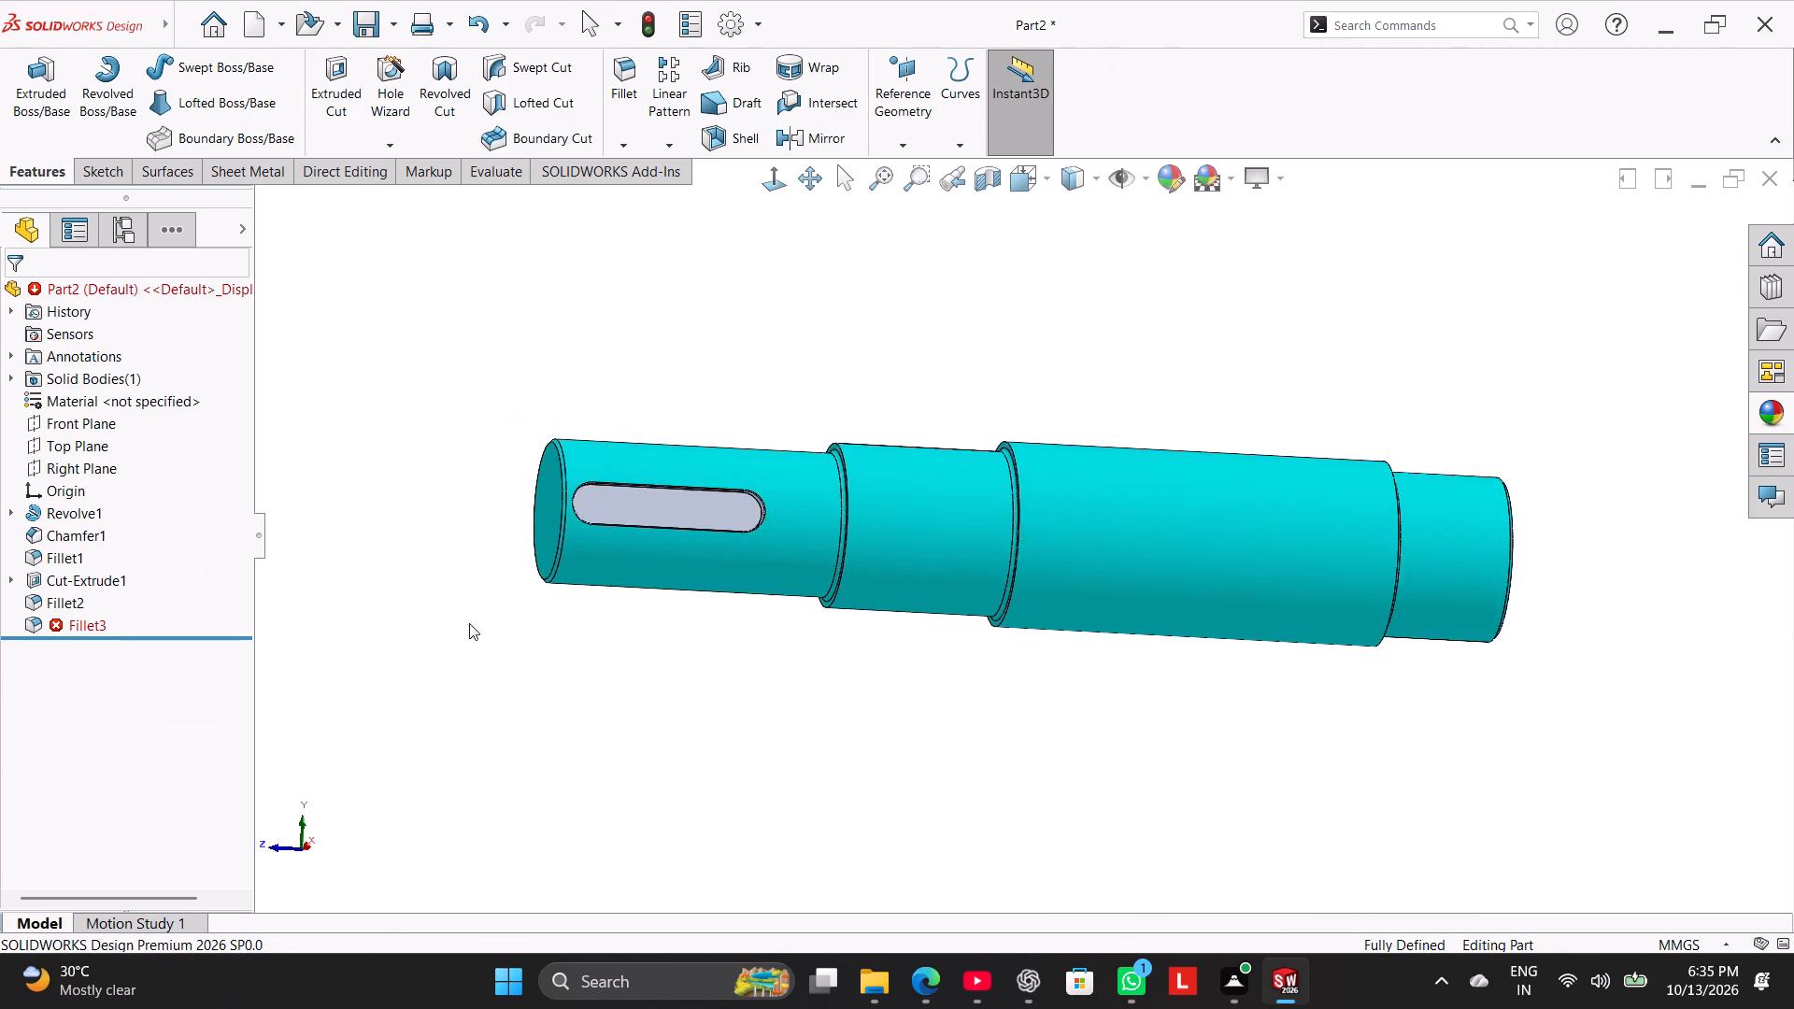
pyautogui.moveTo(469, 629); pyautogui.dragTo(792, 445, button='right')
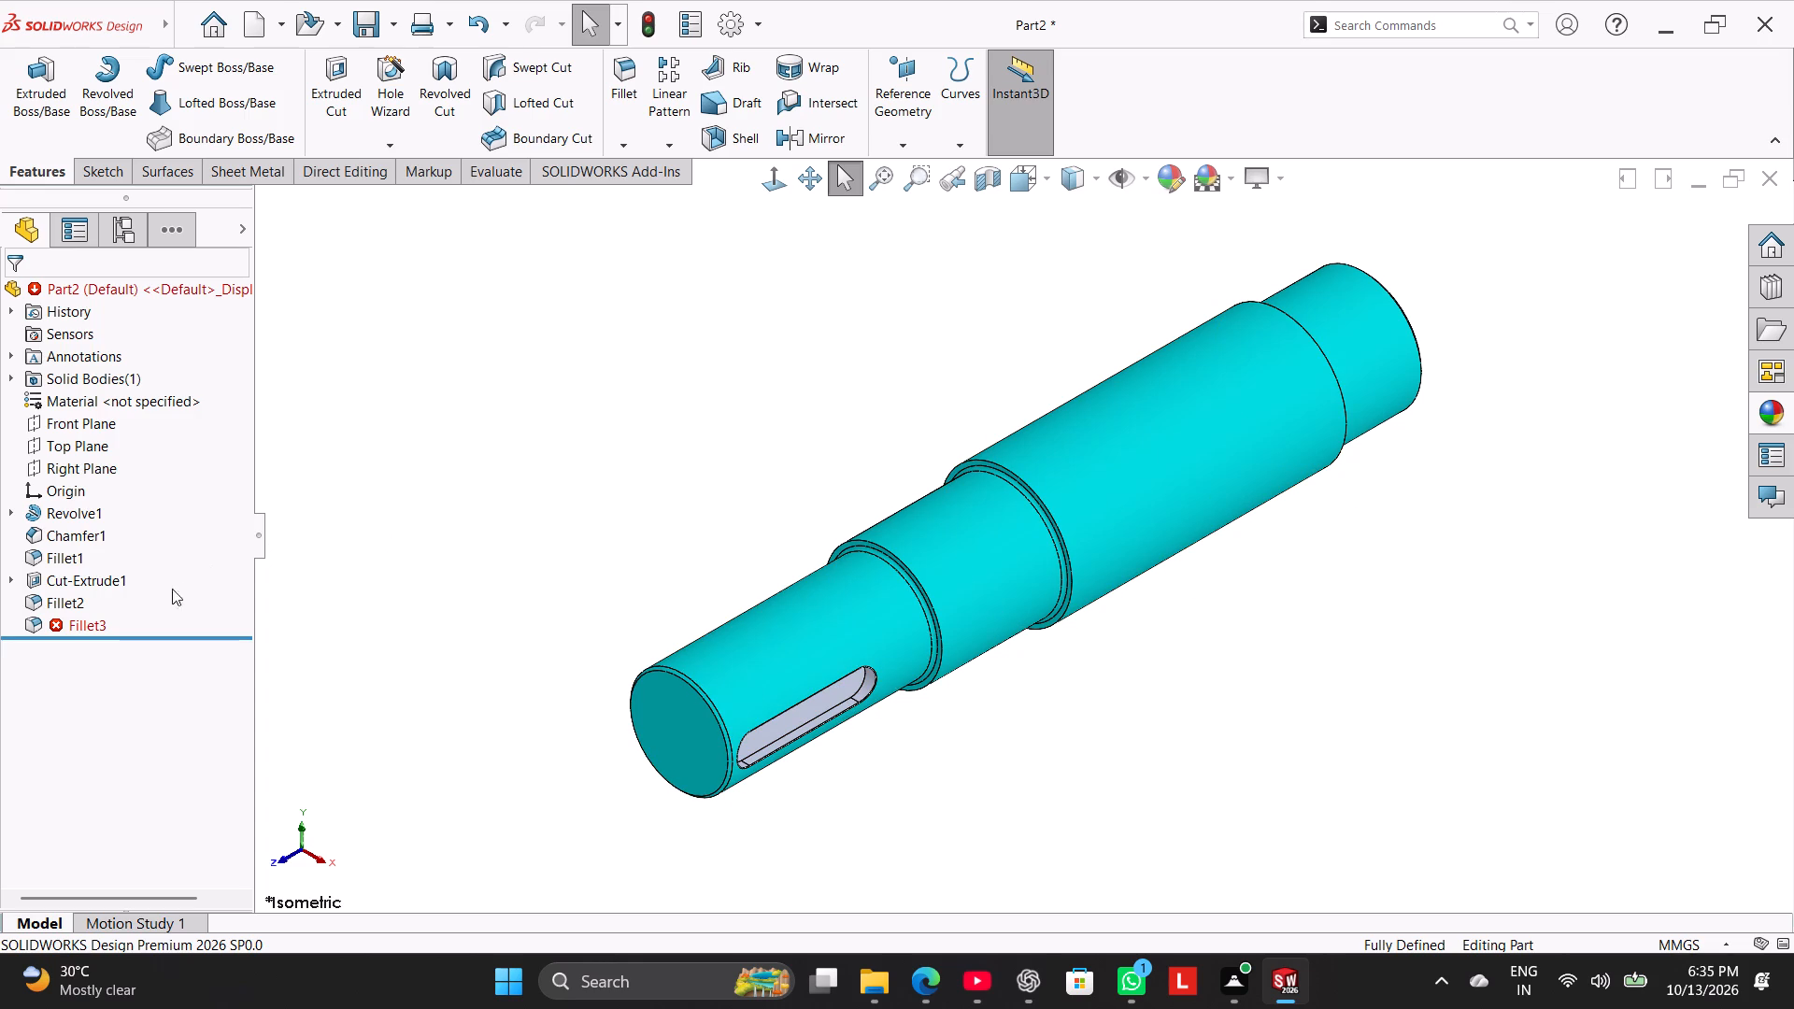
# Delete the broken Fillet3 feature.
pyautogui.click(78, 625)
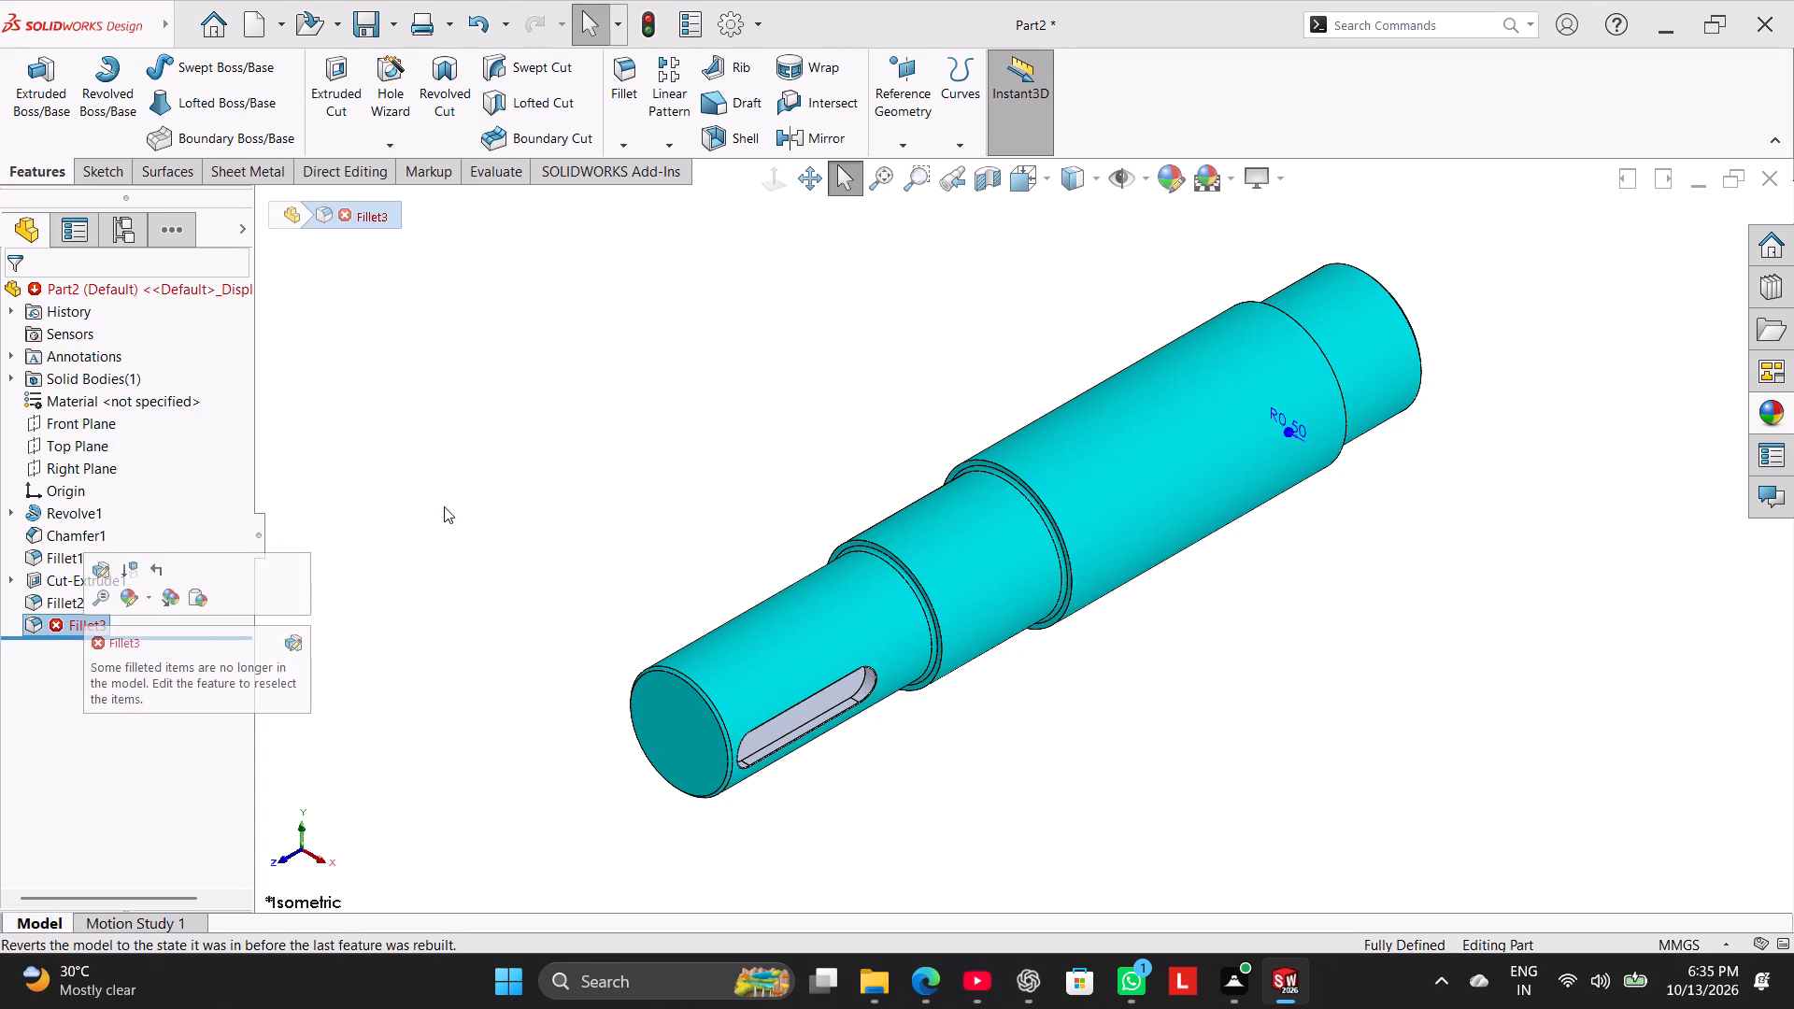
pyautogui.click(500, 494)
pyautogui.rightClick(93, 623)
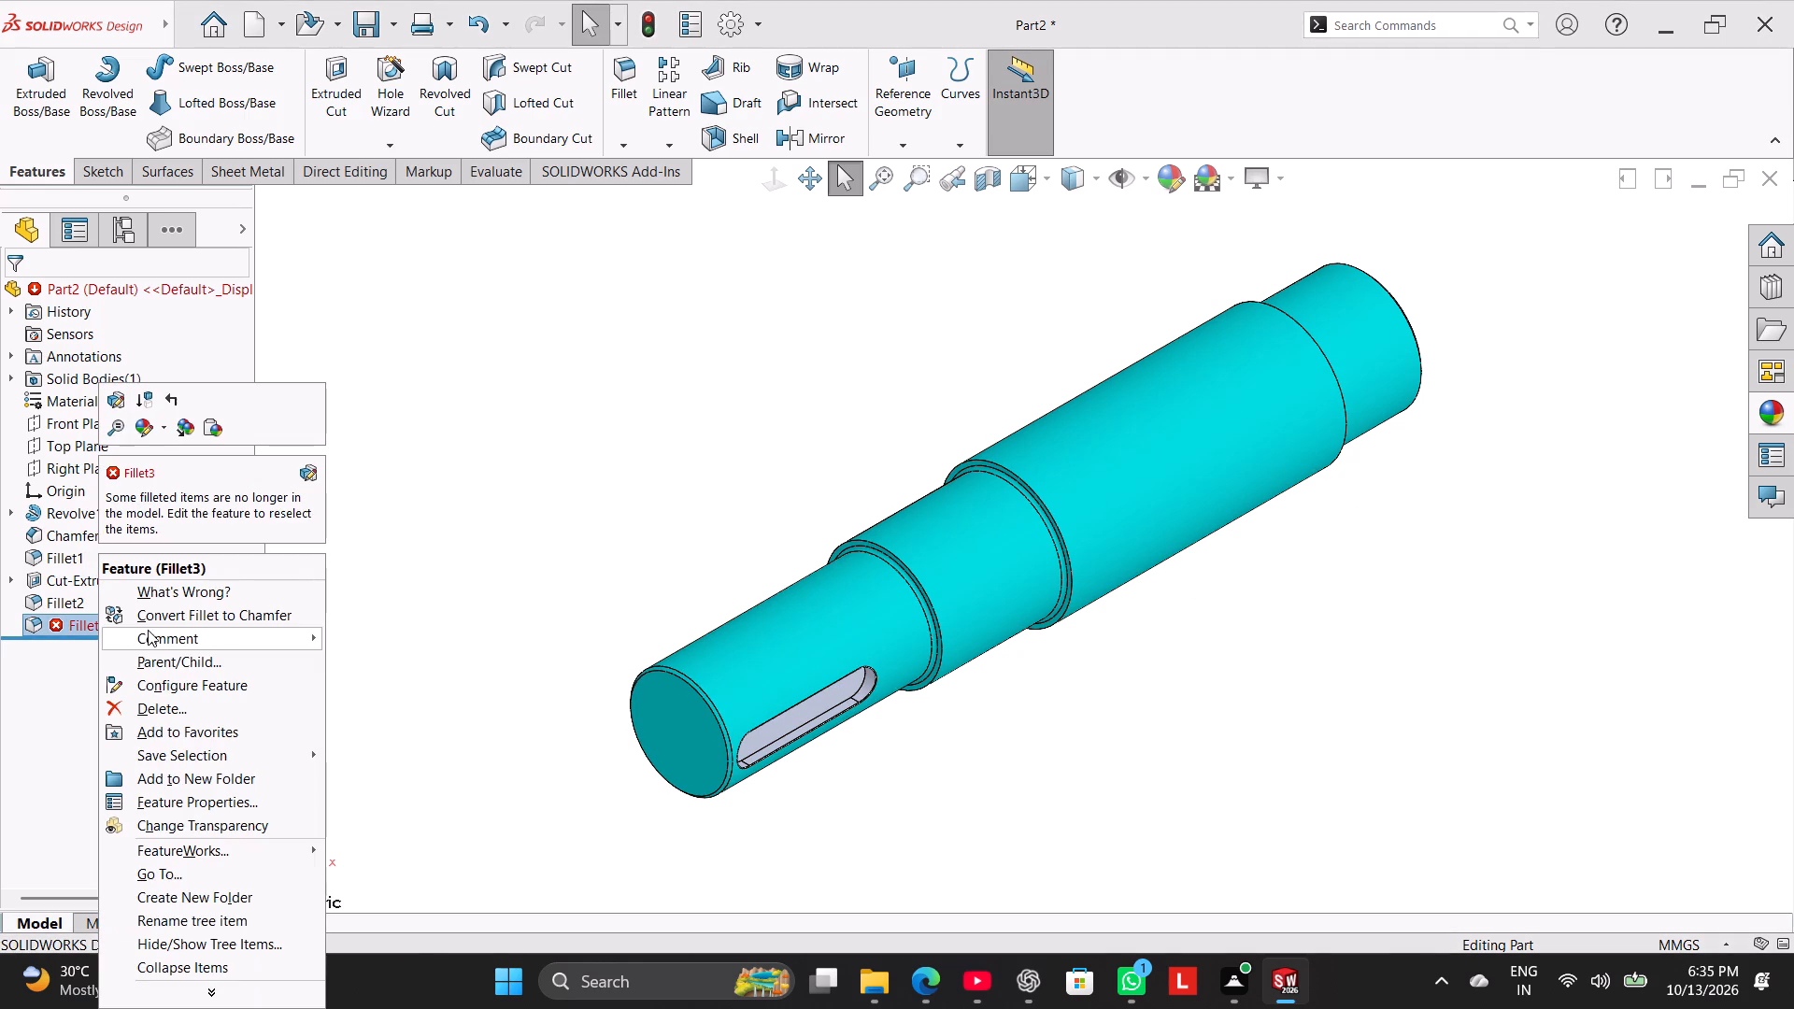
pyautogui.click(258, 711)
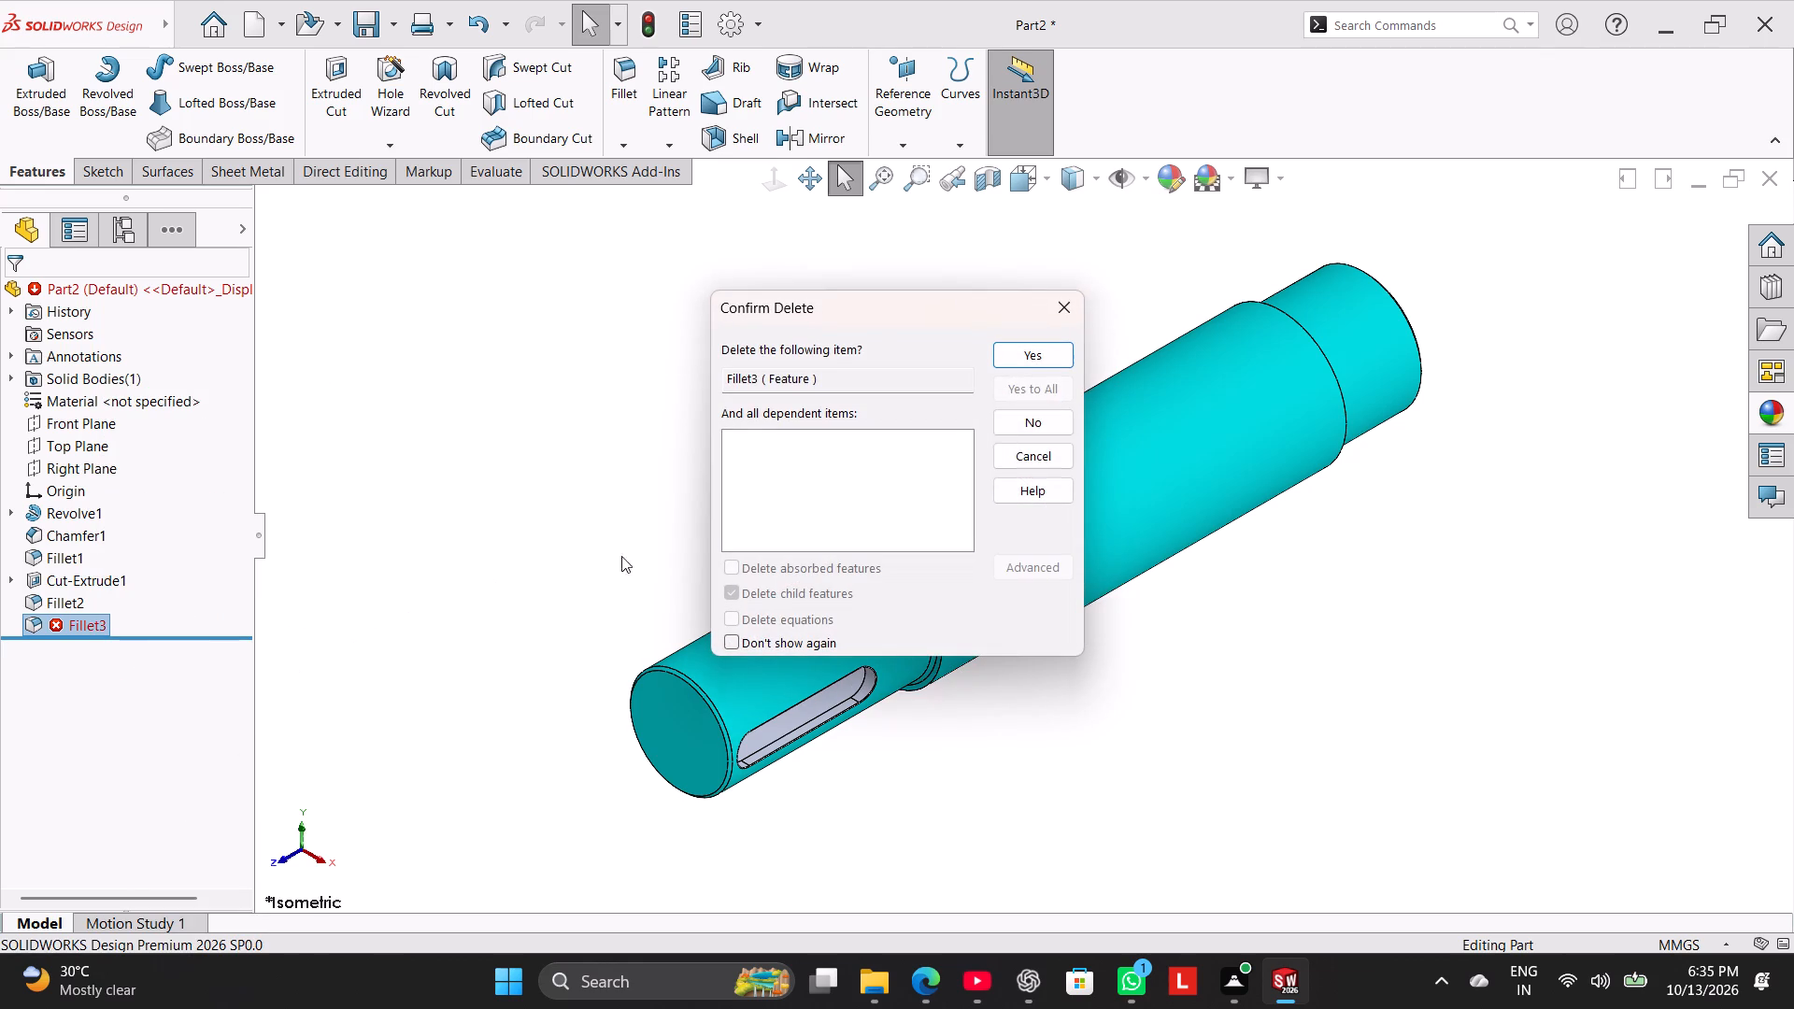
pyautogui.click(1007, 355)
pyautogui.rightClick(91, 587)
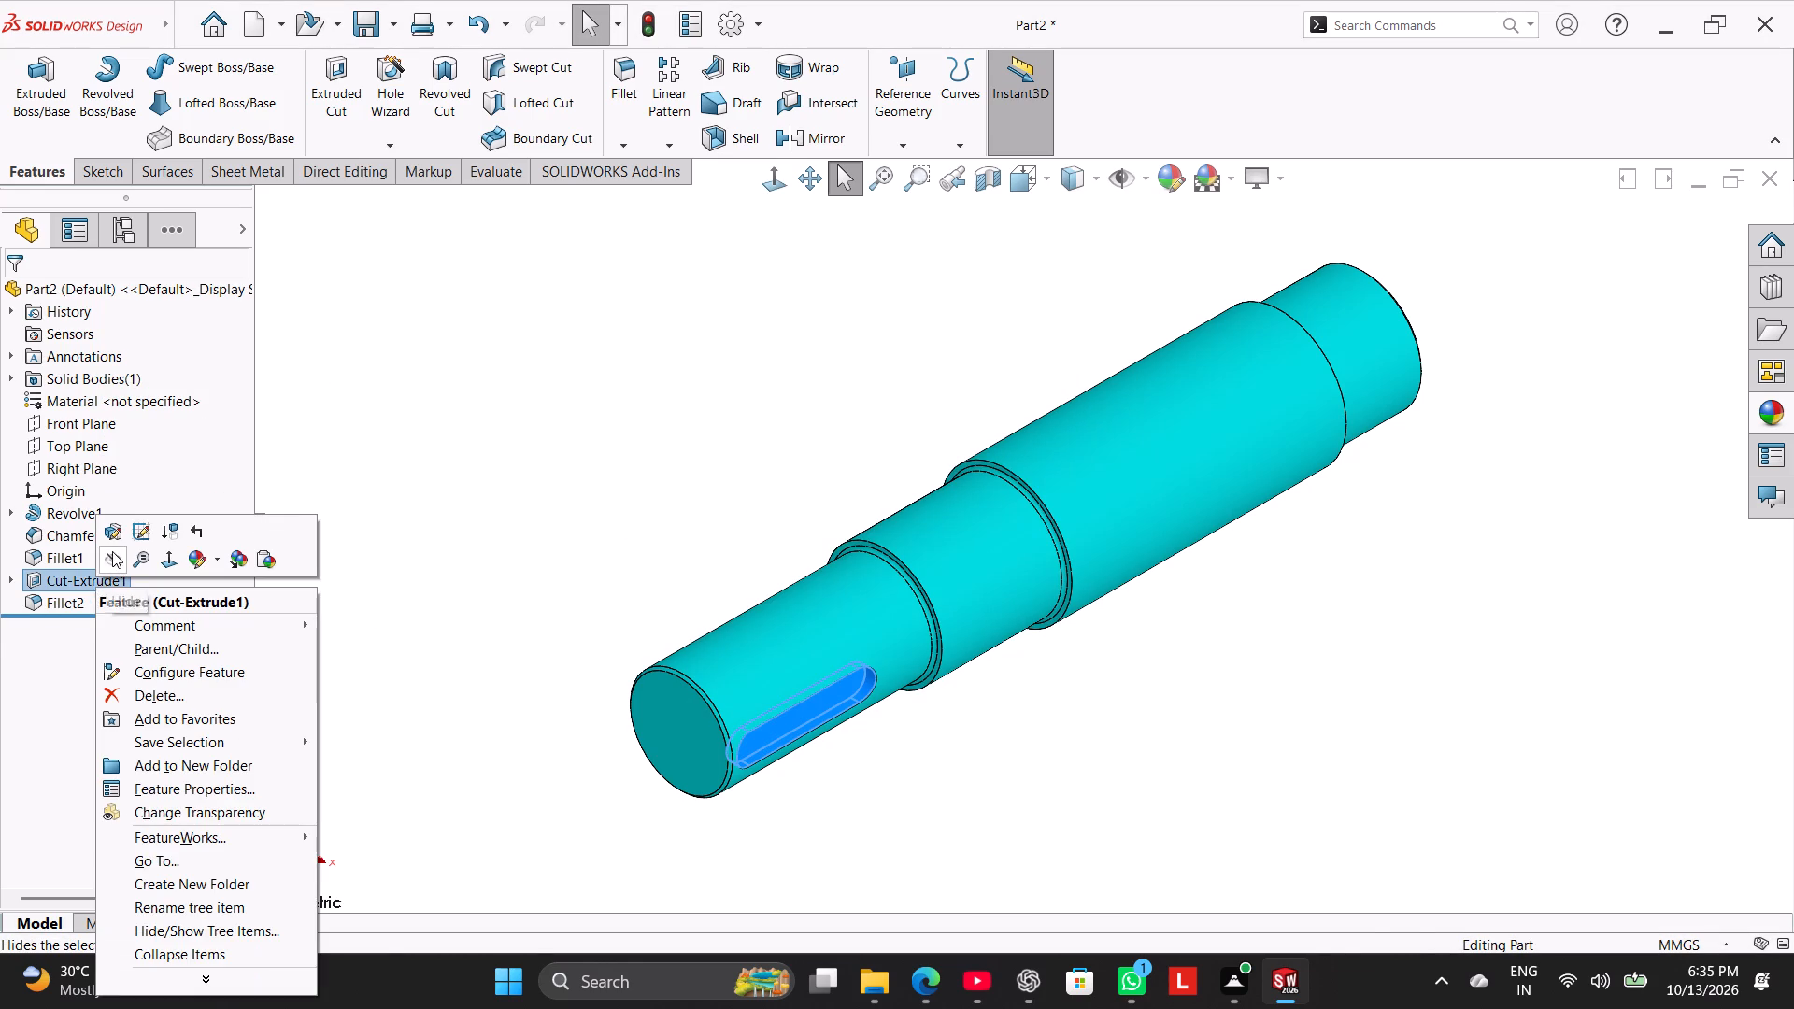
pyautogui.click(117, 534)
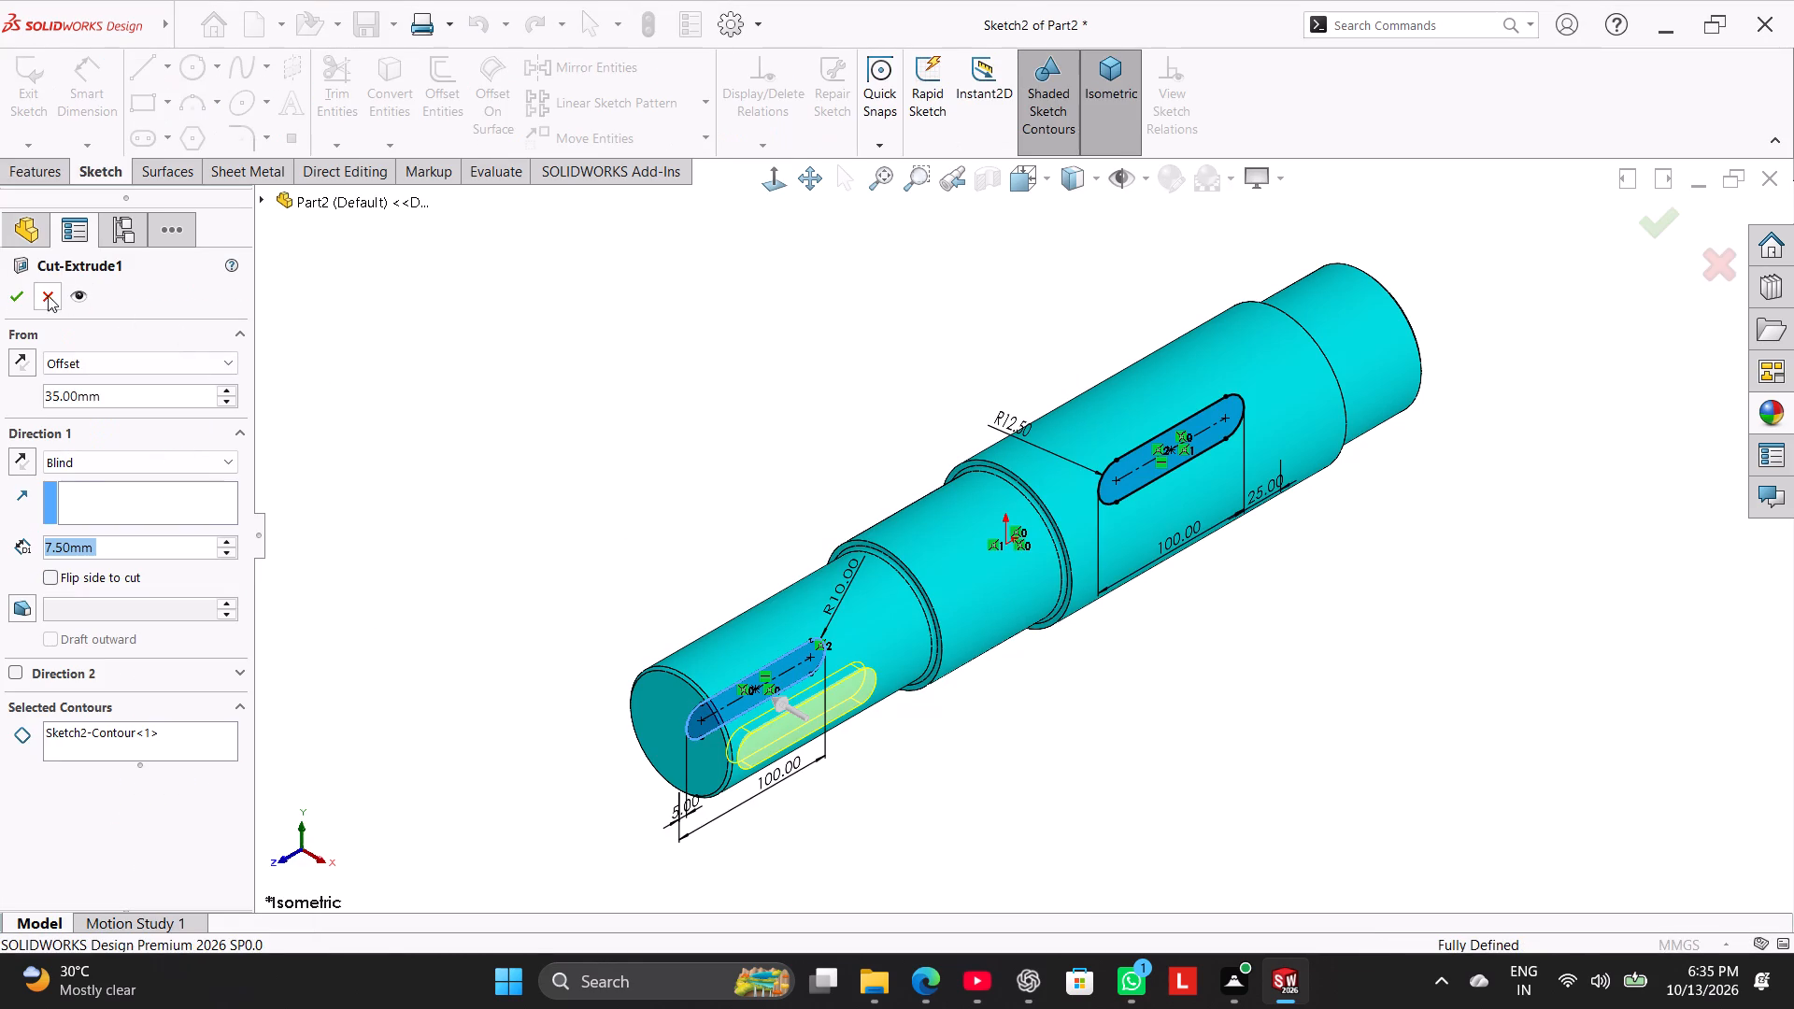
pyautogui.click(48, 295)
# Start a new extruded cut from Sketch2 using only the slot contour on the largest-diameter section.
pyautogui.click(336, 102)
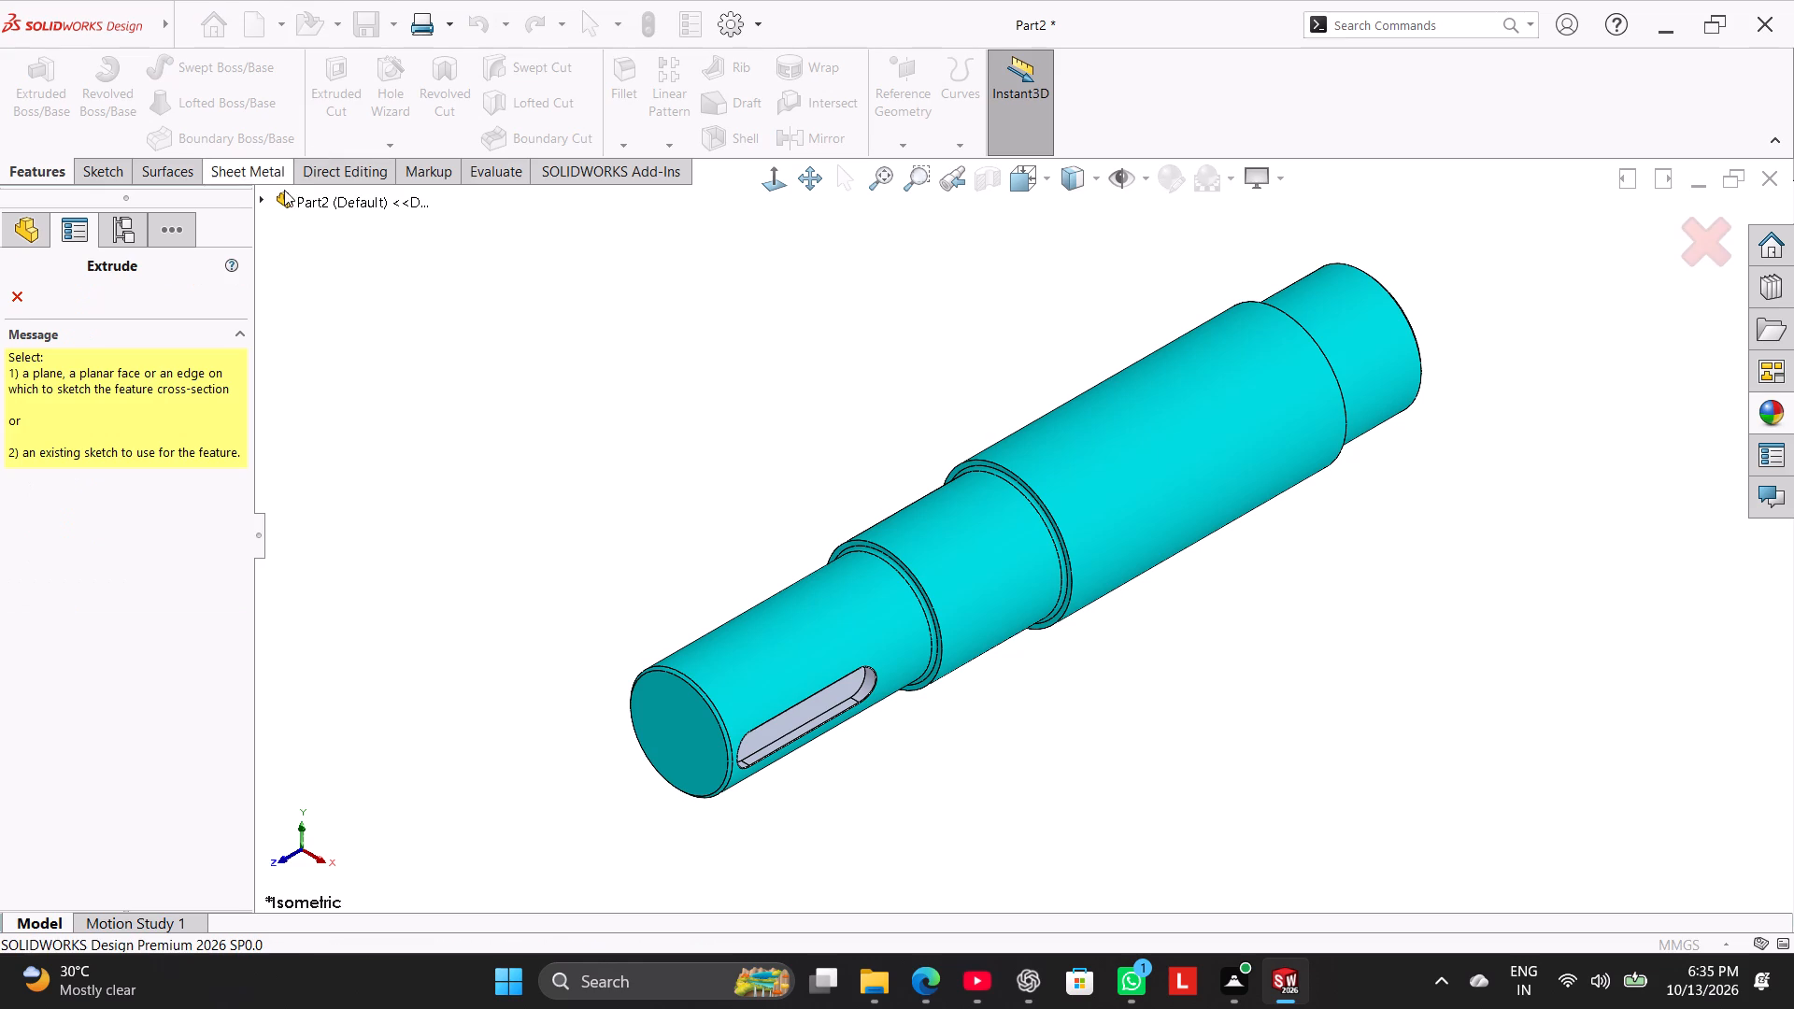
pyautogui.click(266, 195)
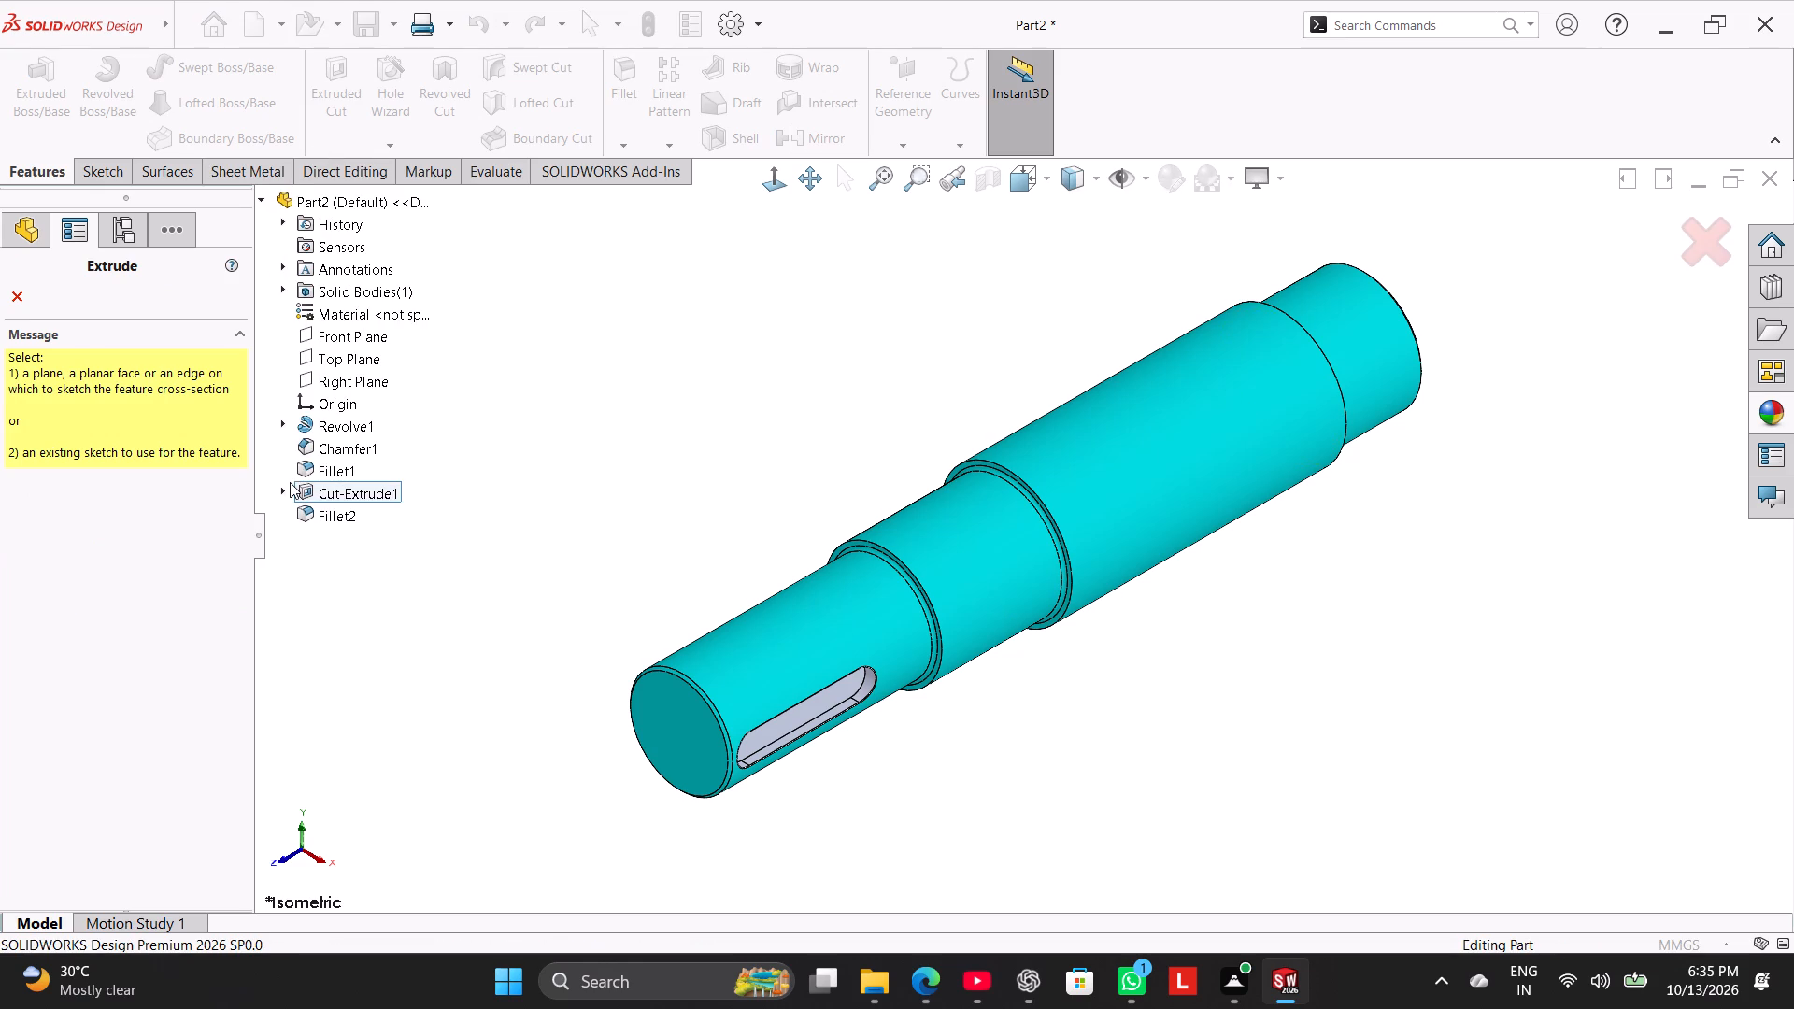
pyautogui.click(290, 482)
pyautogui.click(332, 518)
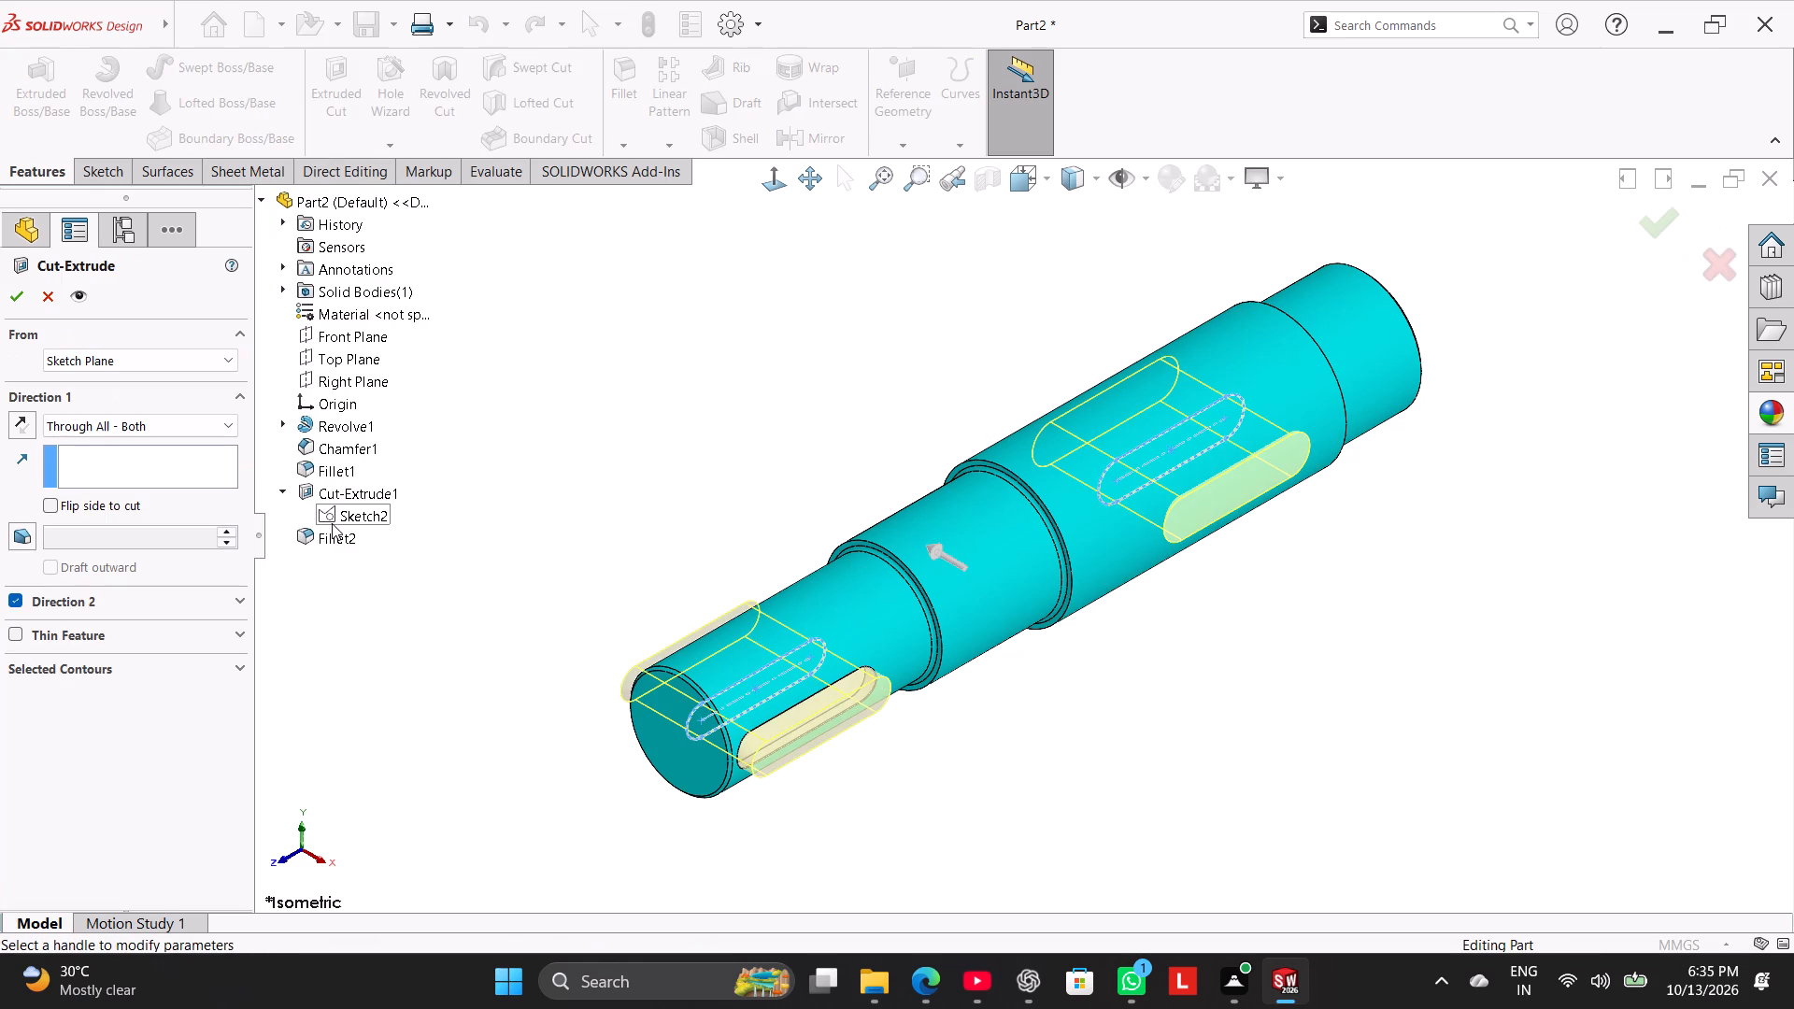
pyautogui.rightClick(122, 676)
pyautogui.click(155, 673)
pyautogui.click(161, 697)
pyautogui.rightClick(161, 697)
pyautogui.click(196, 705)
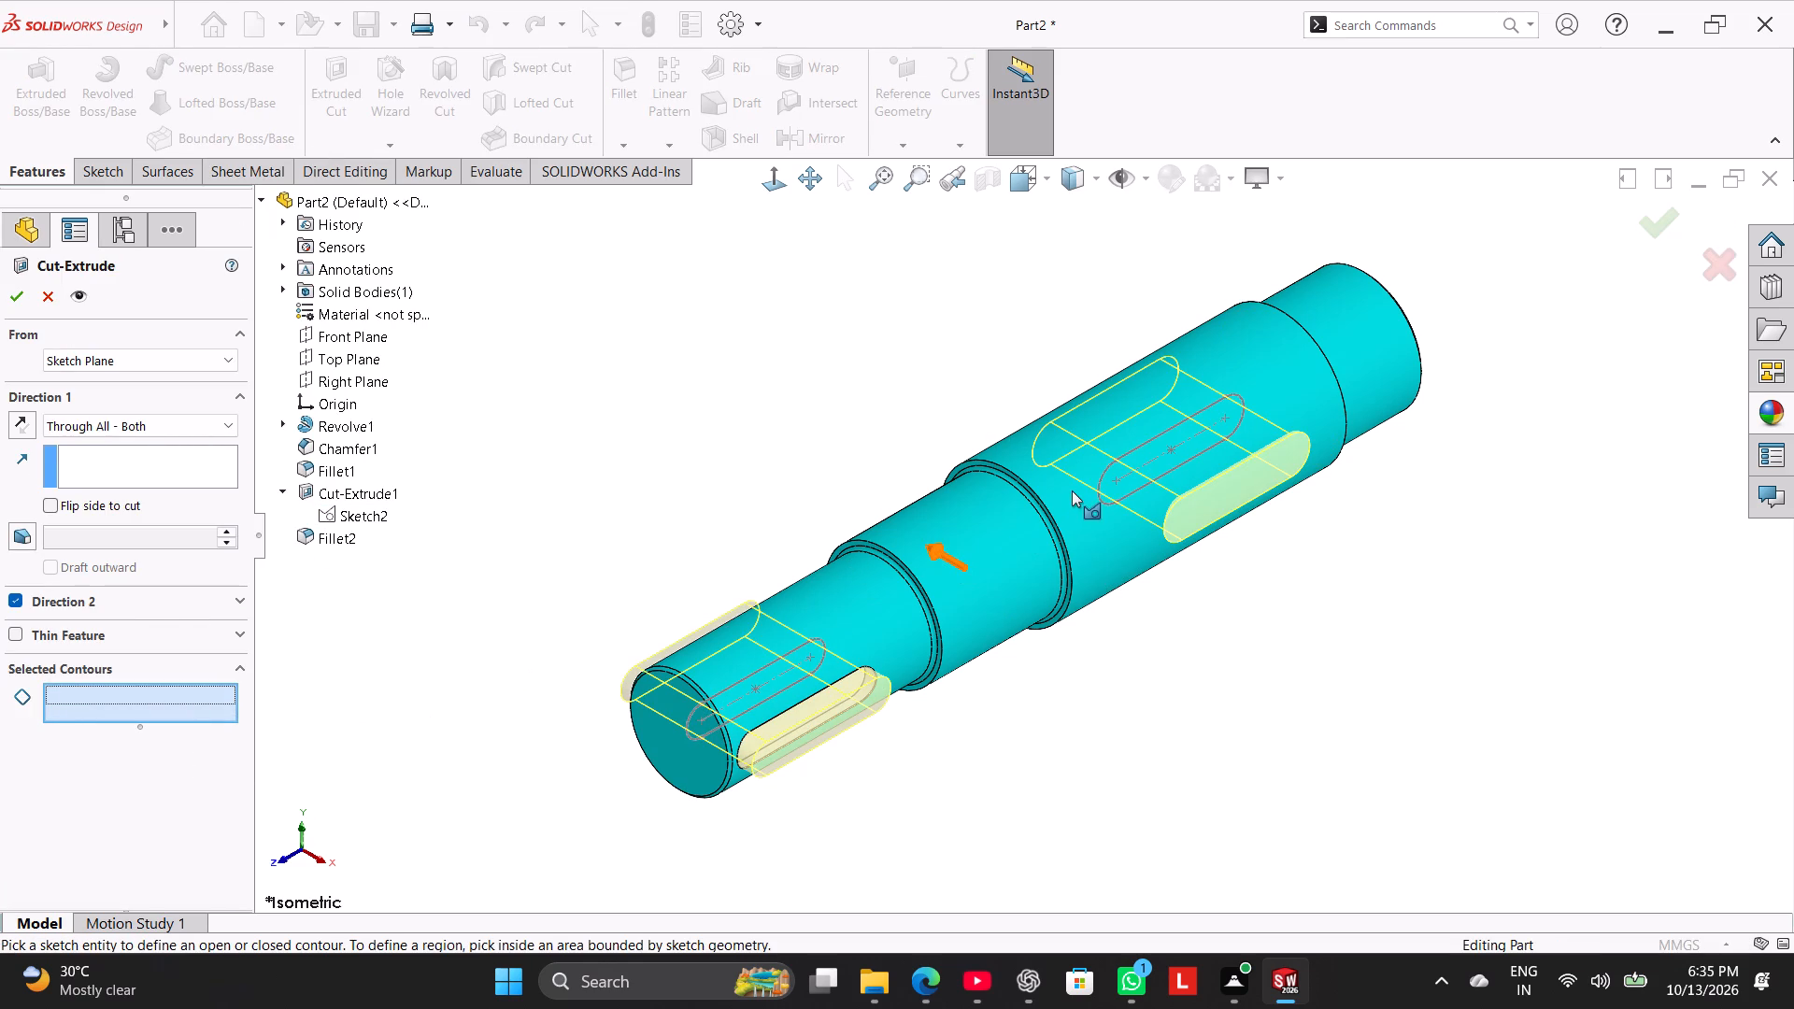
pyautogui.click(1110, 463)
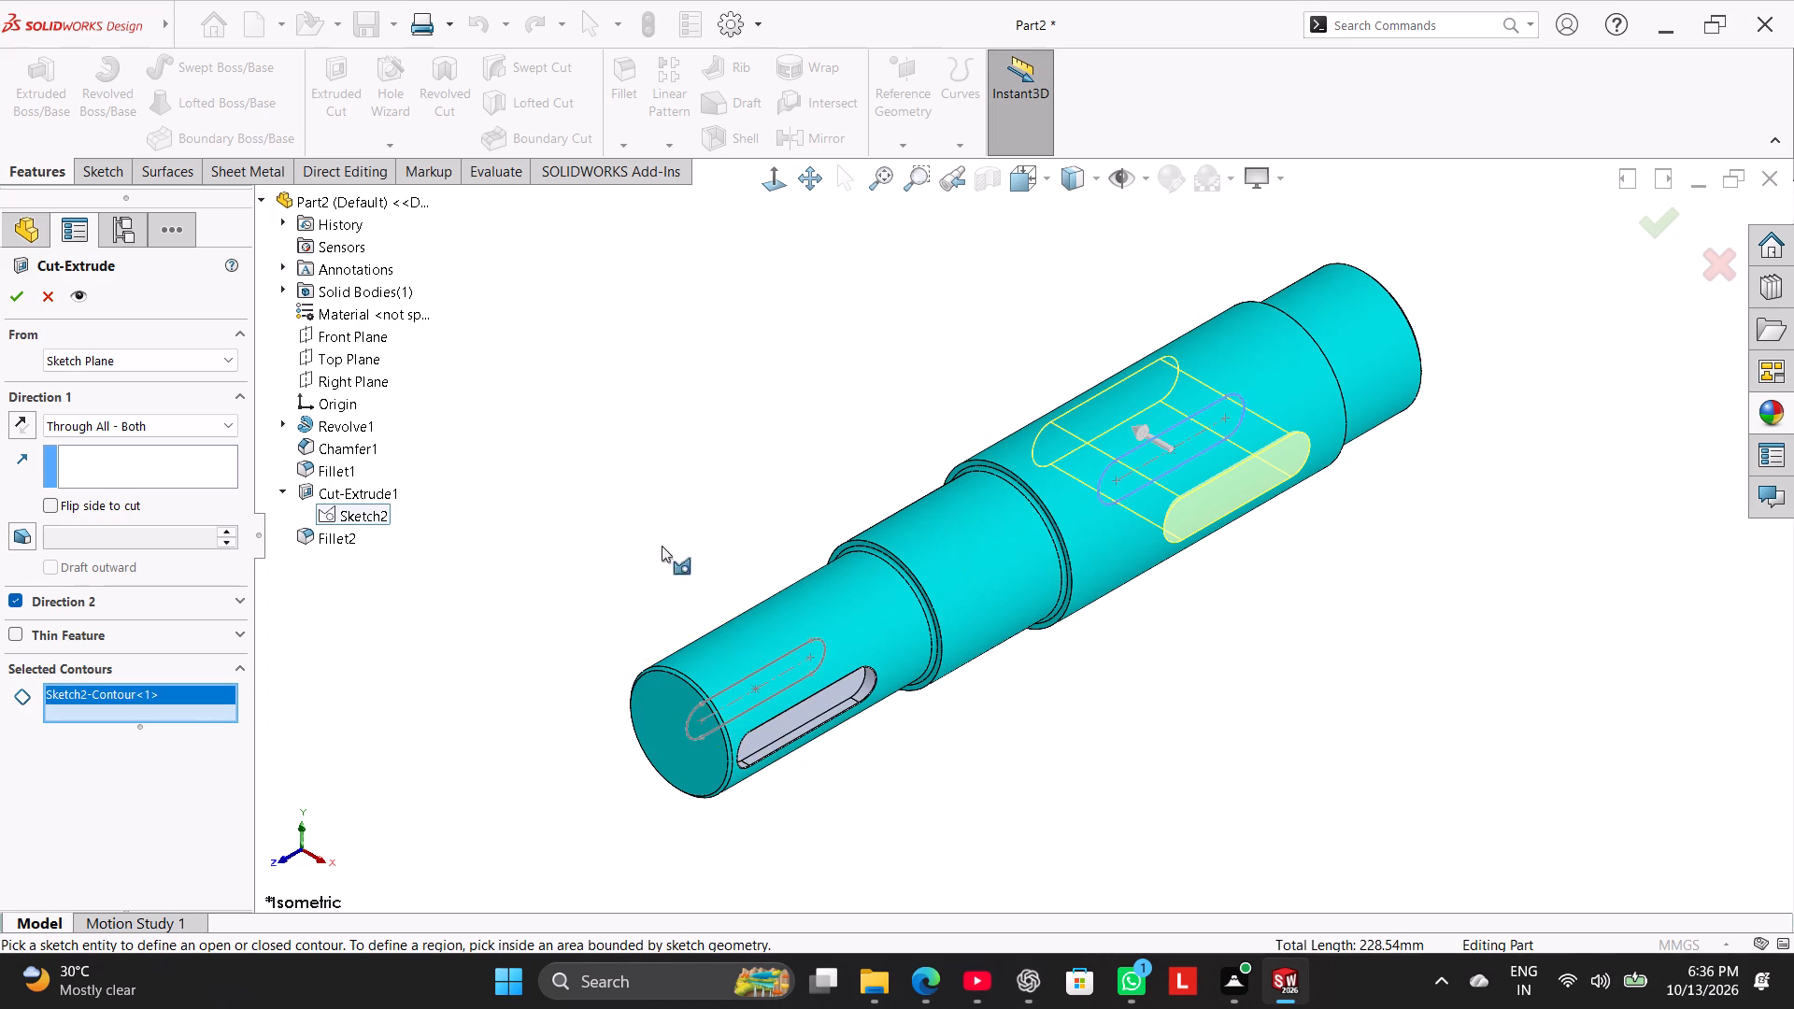
# Start the second keyway cut at an offset of 90/2 (45 mm) from the sketch plane.
pyautogui.click(192, 355)
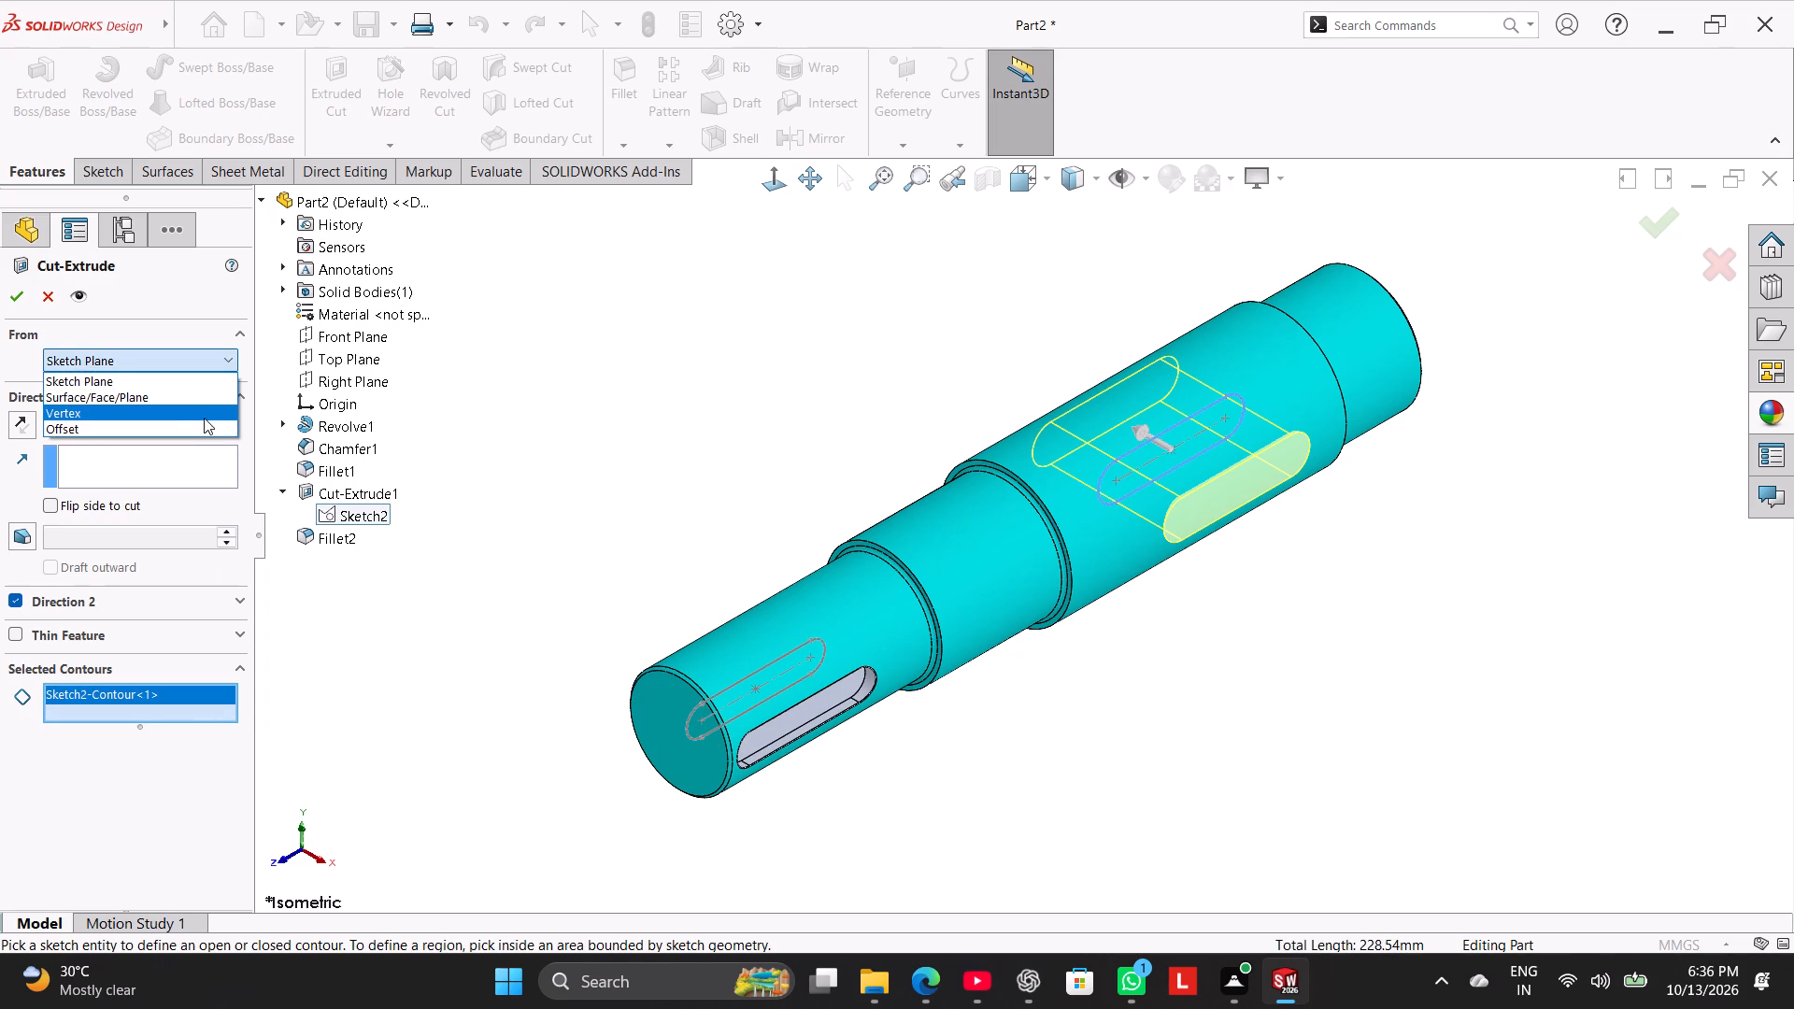
pyautogui.click(206, 423)
pyautogui.doubleClick(196, 396)
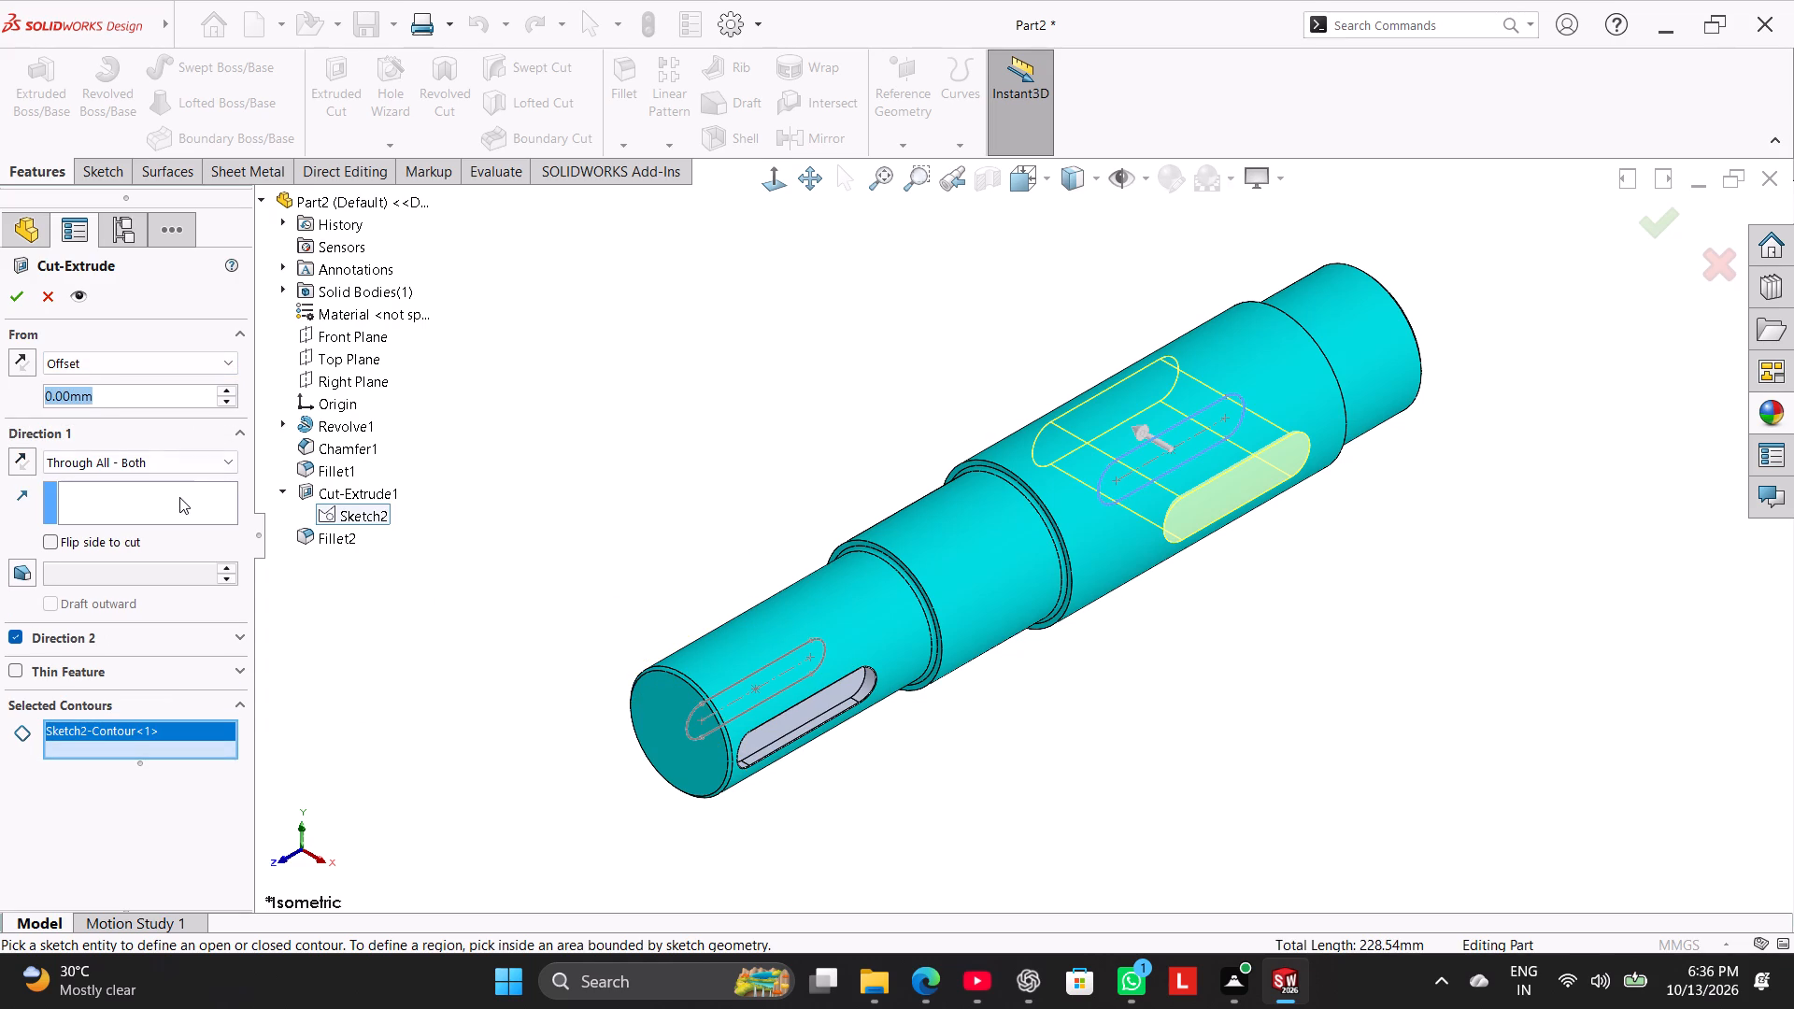
pyautogui.write('90/2')
pyautogui.press('Return')
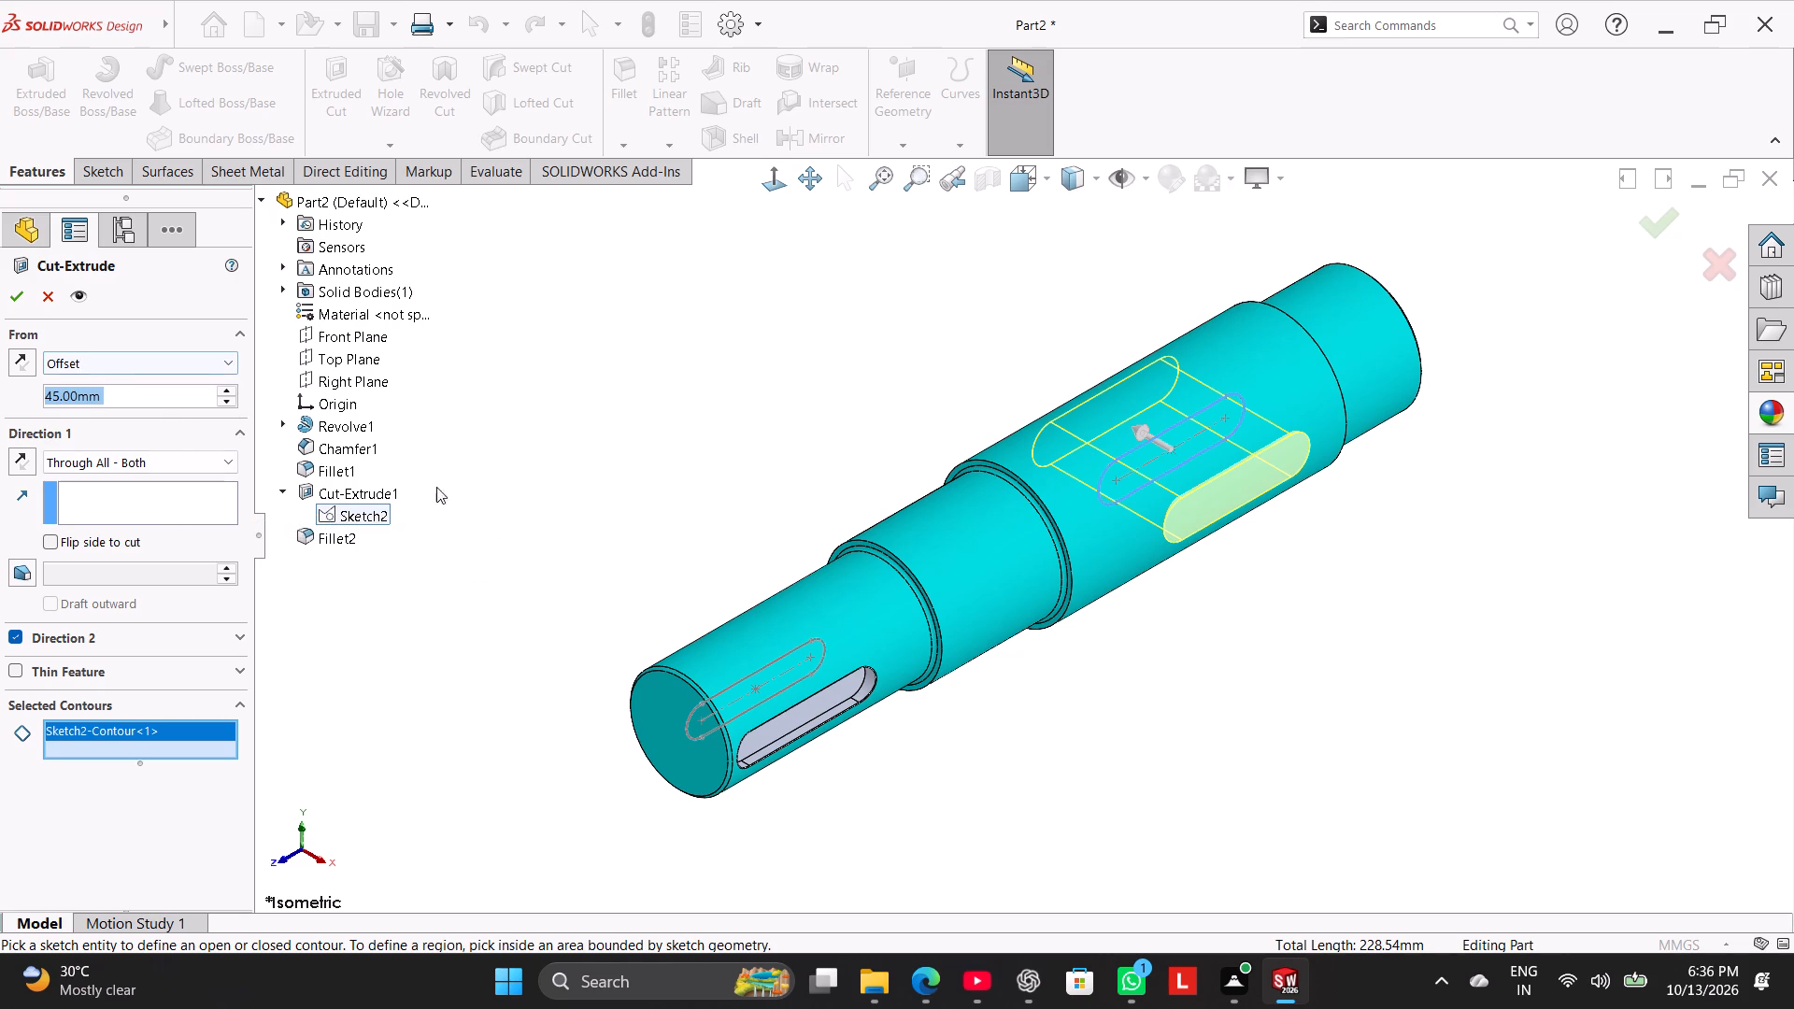
pyautogui.click(397, 646)
# Turn off the cut's second direction and make the first a blind cut directed inward toward the shaft axis.
pyautogui.click(18, 634)
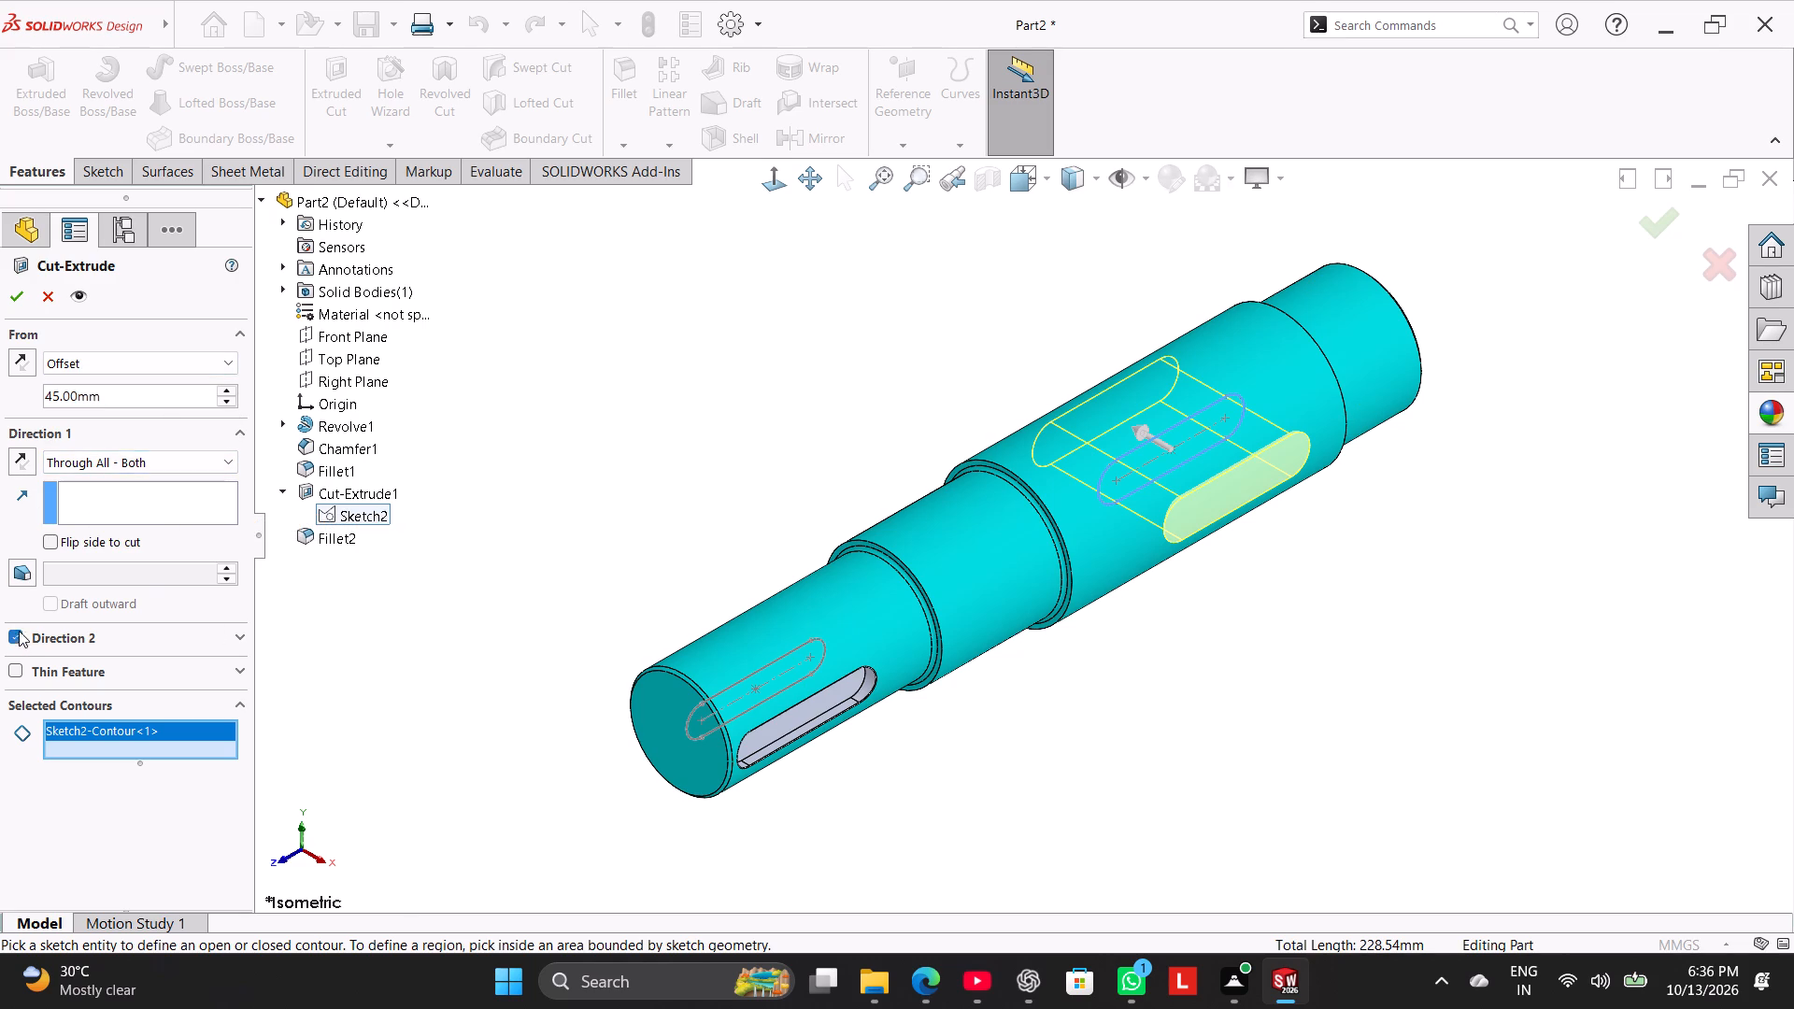
pyautogui.click(21, 454)
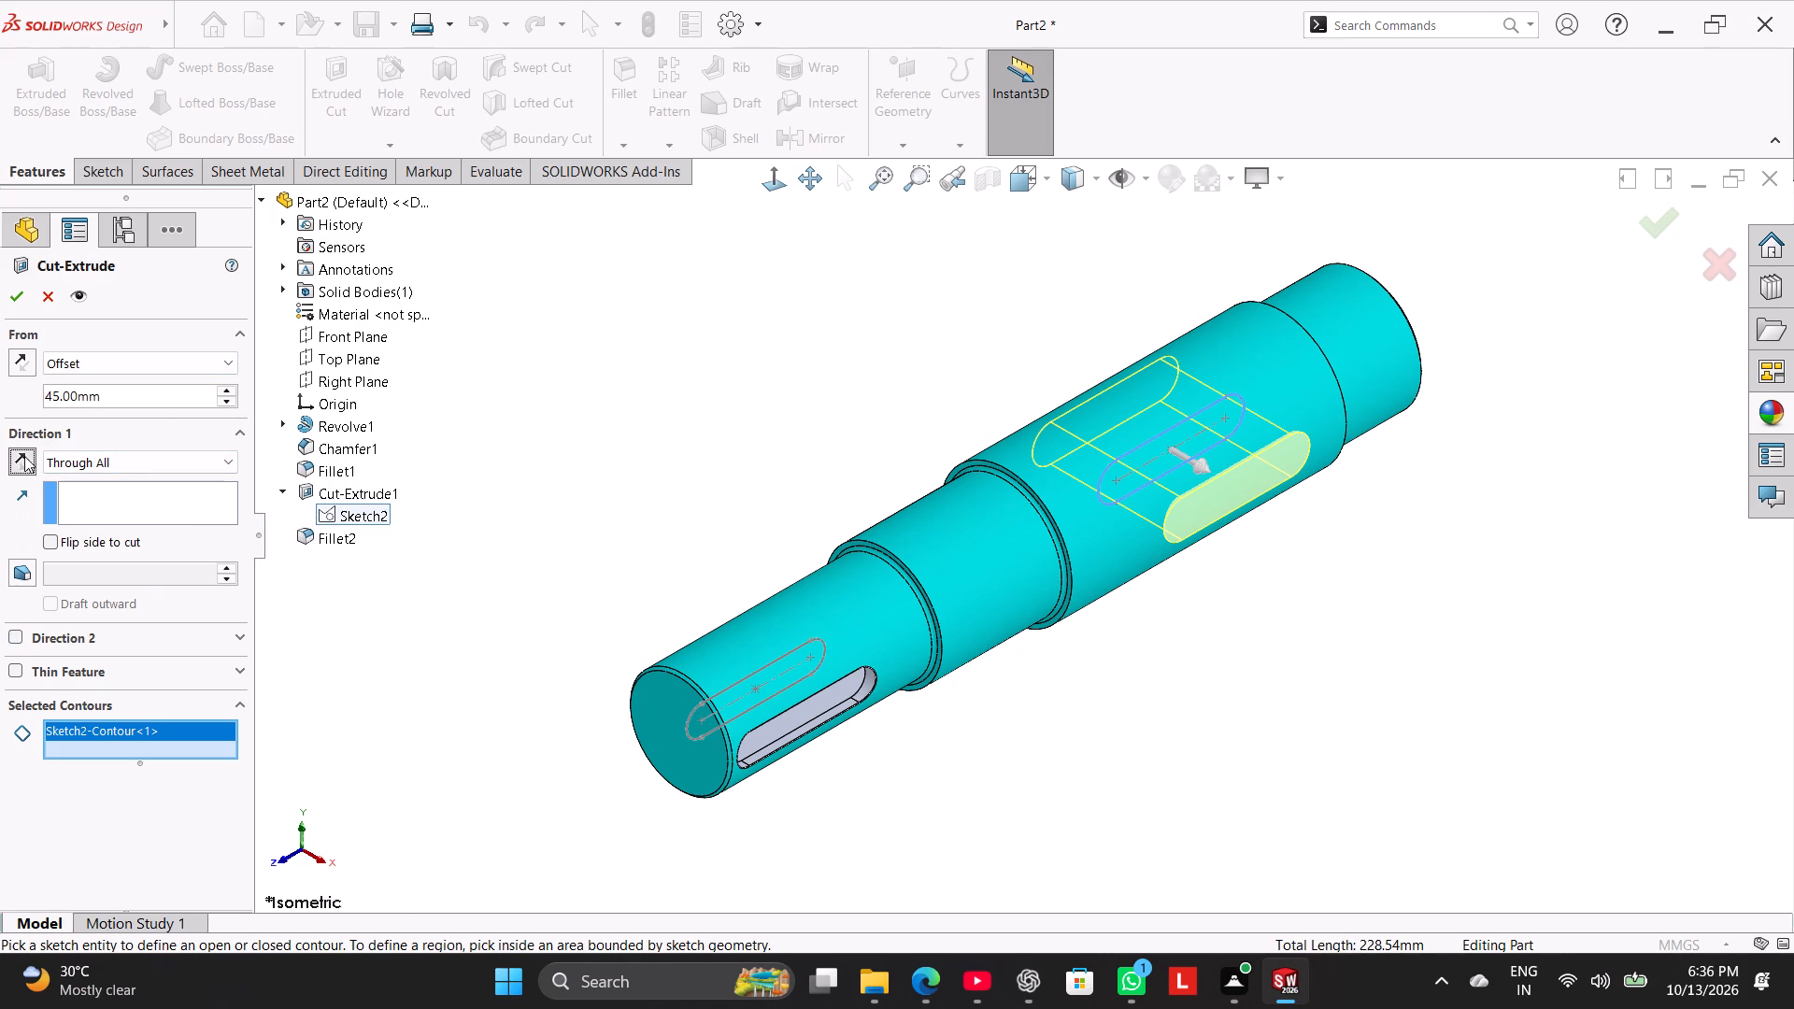
pyautogui.moveTo(581, 526); pyautogui.dragTo(634, 598, button='middle')
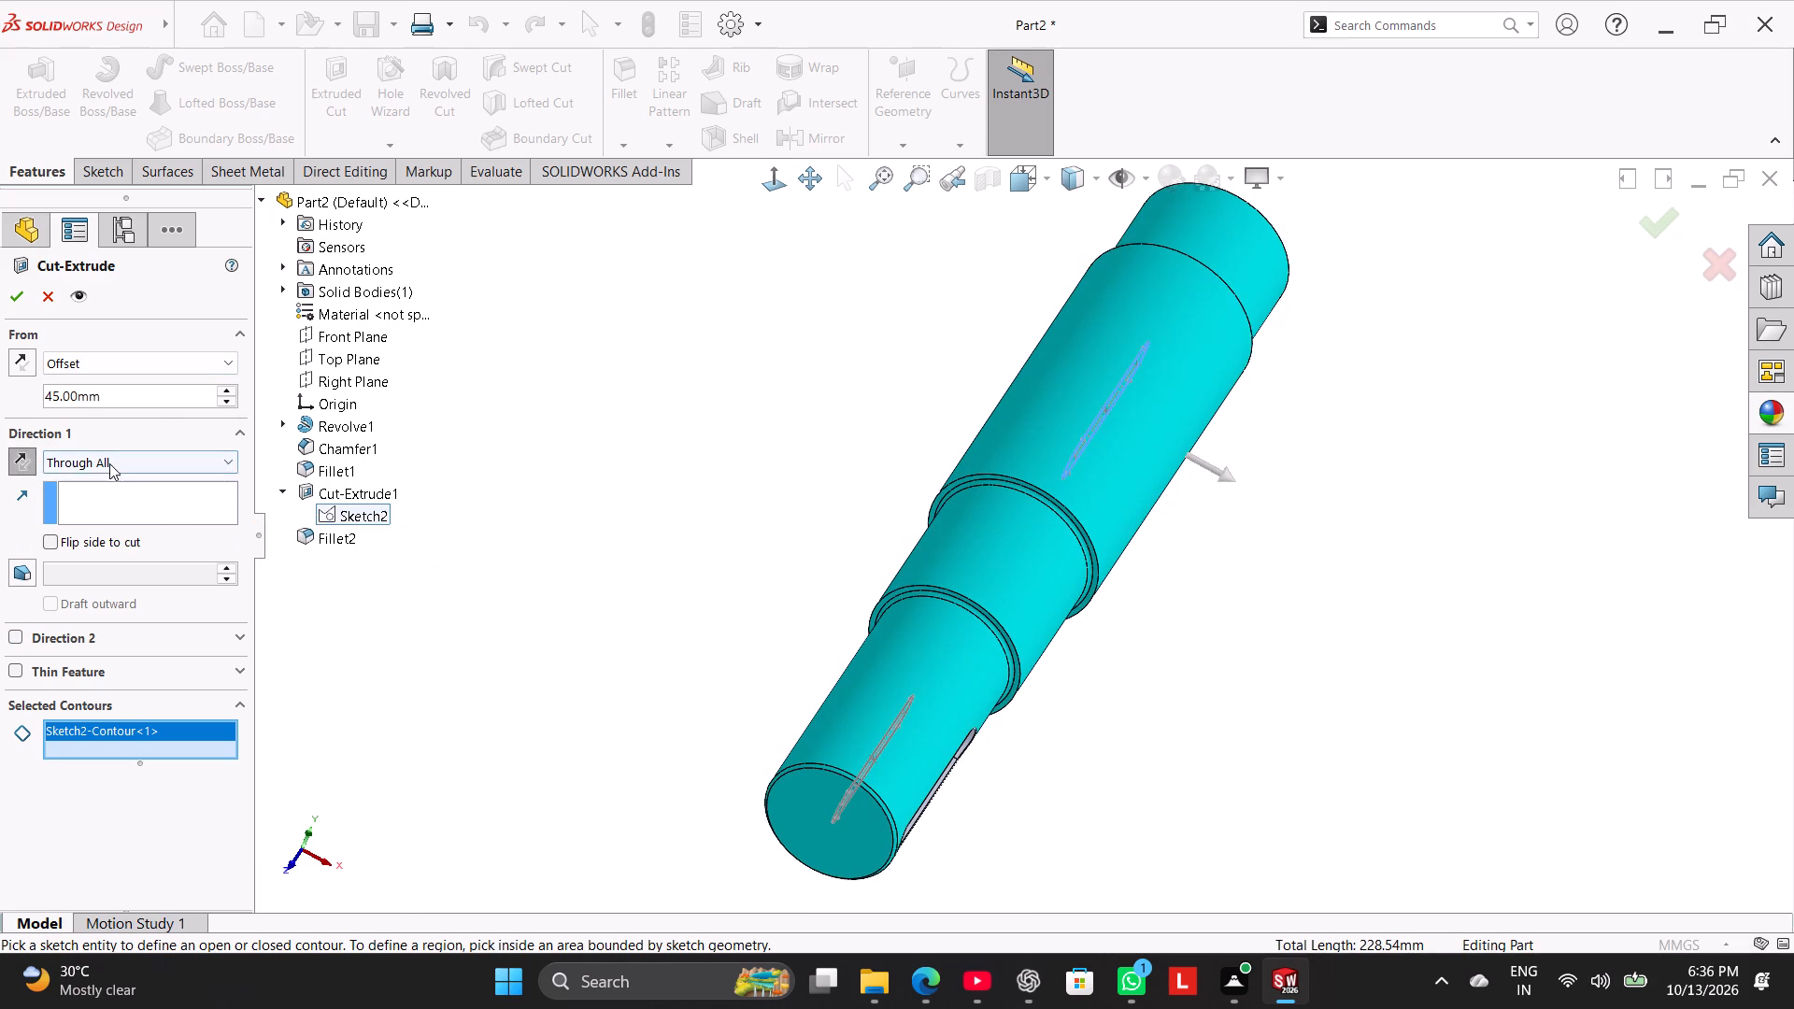
pyautogui.click(109, 463)
pyautogui.click(121, 481)
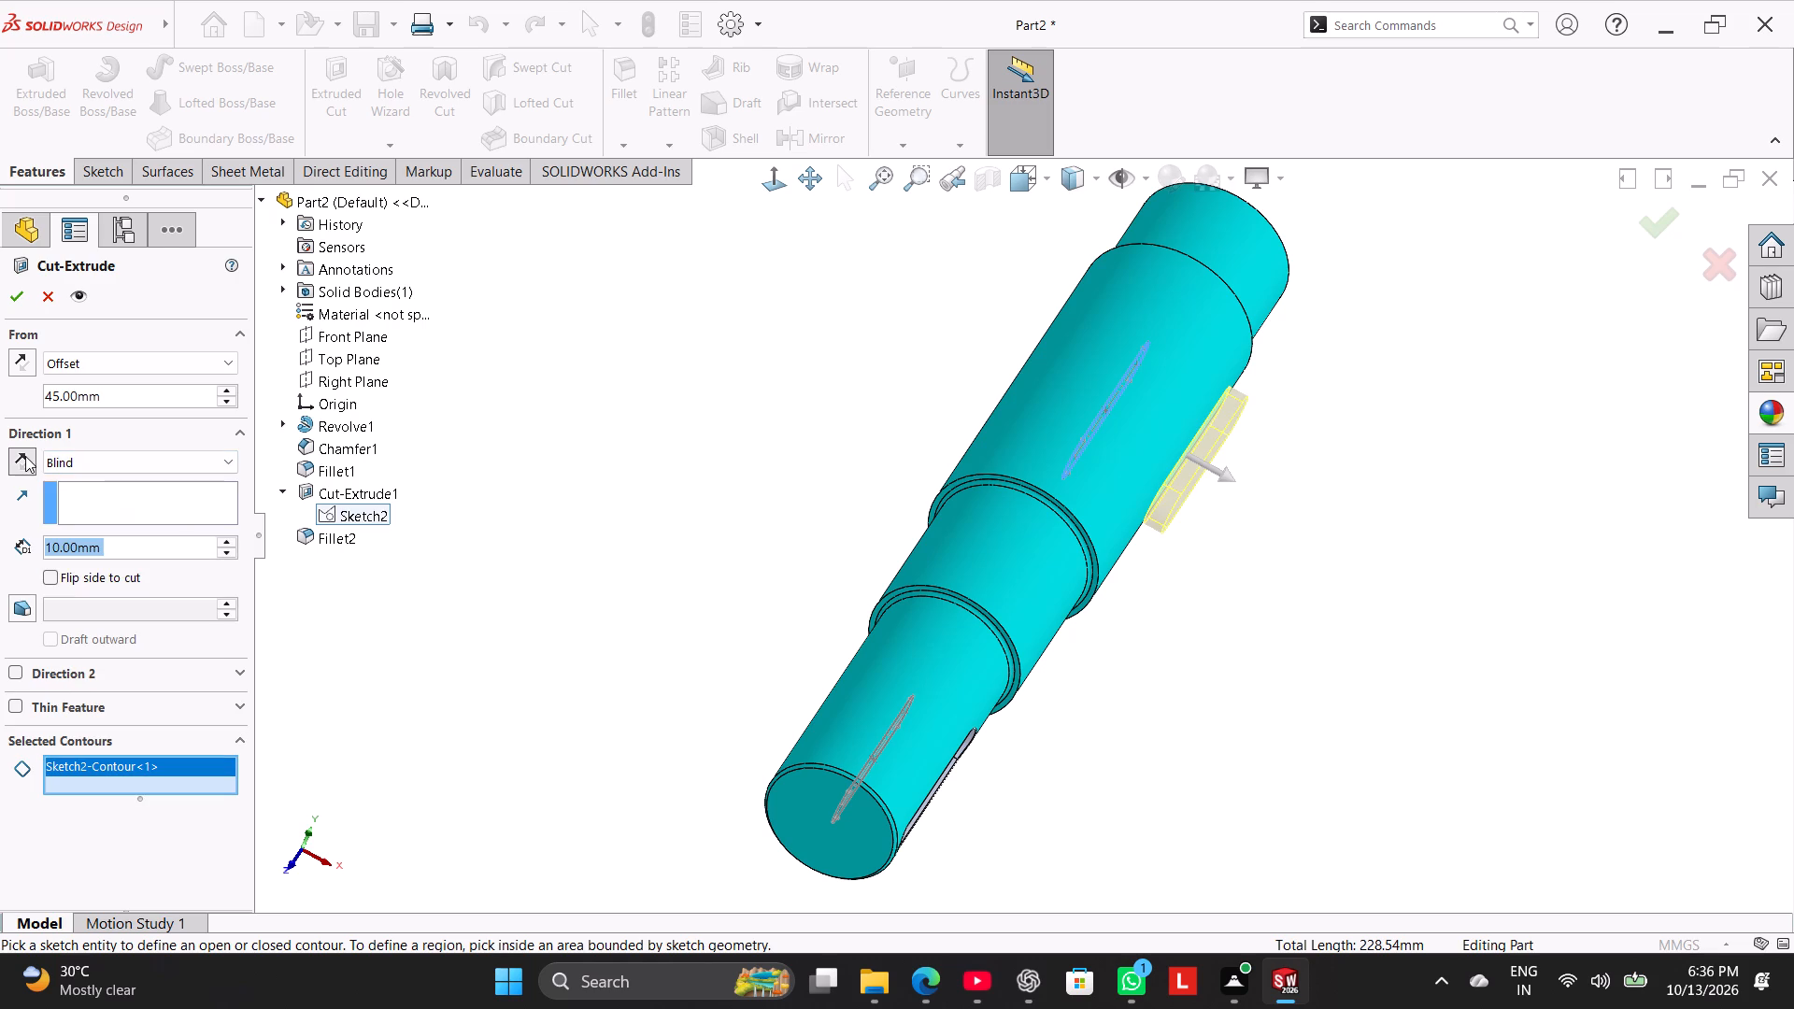
pyautogui.click(25, 456)
# Set the blind depth to 90-81 (9 mm), complete the large-section keyway cut and show the shaft in isometric view.
pyautogui.doubleClick(122, 553)
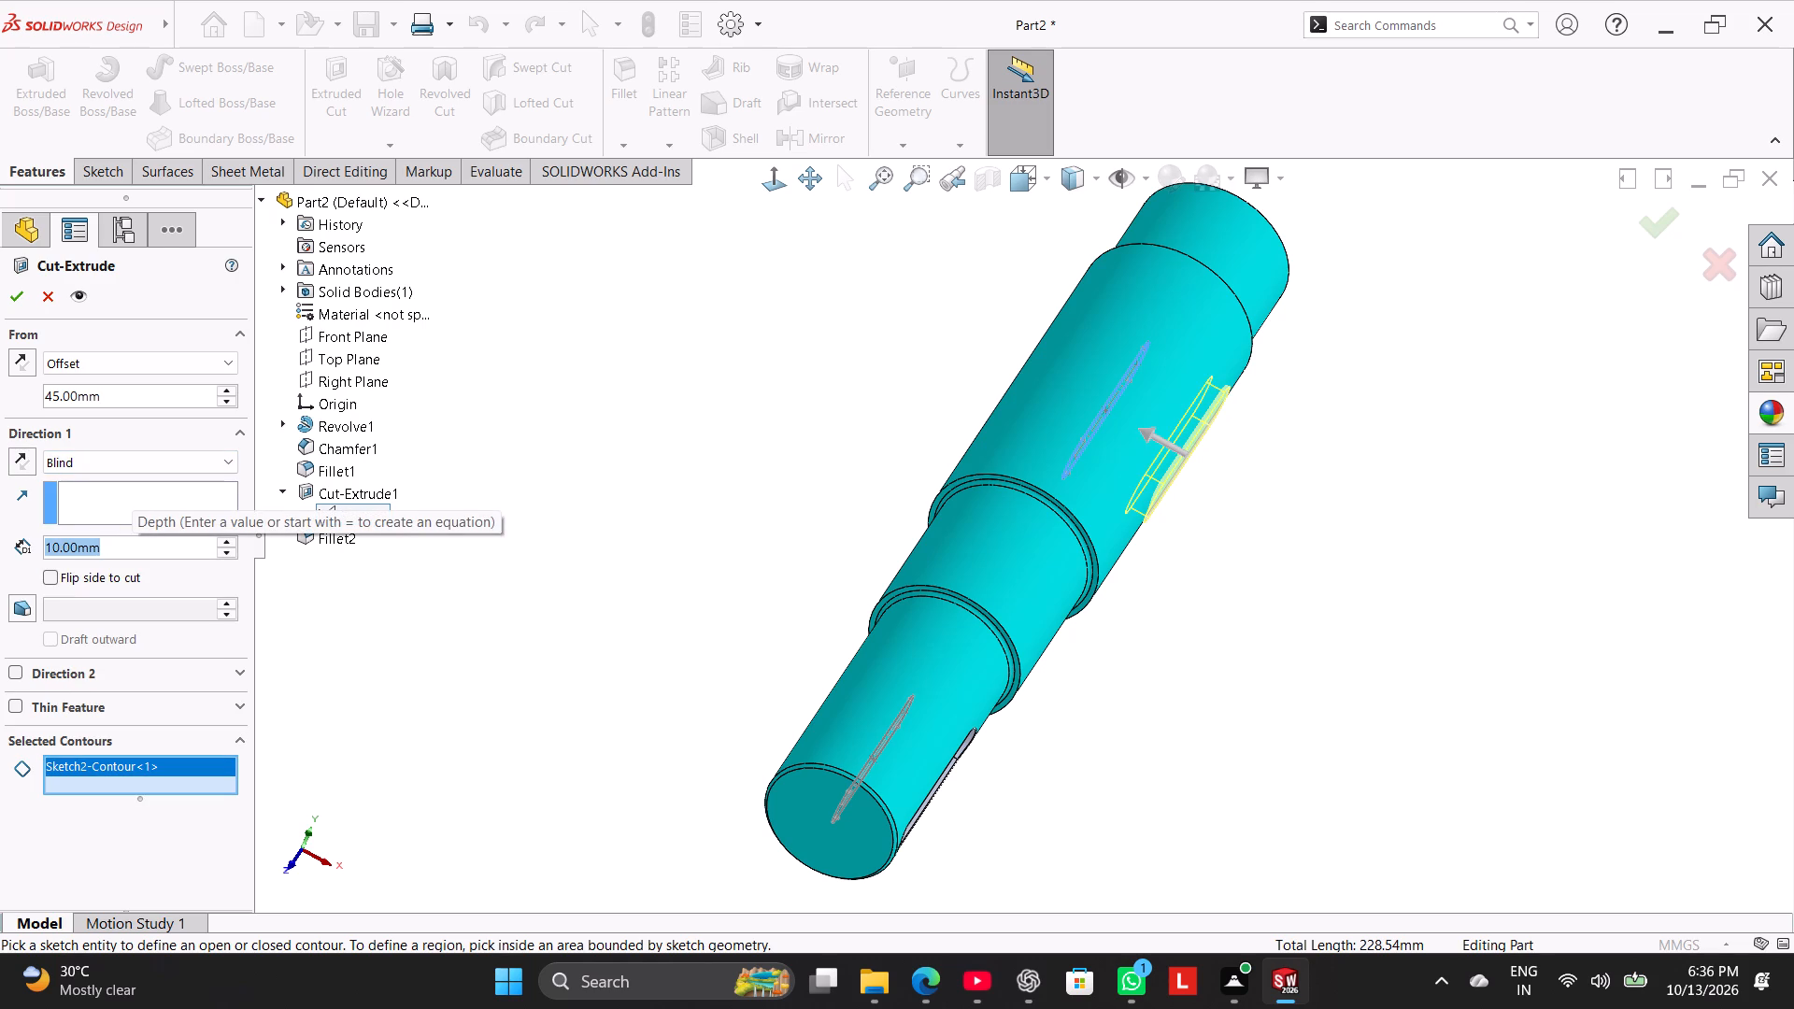
pyautogui.write('90-81')
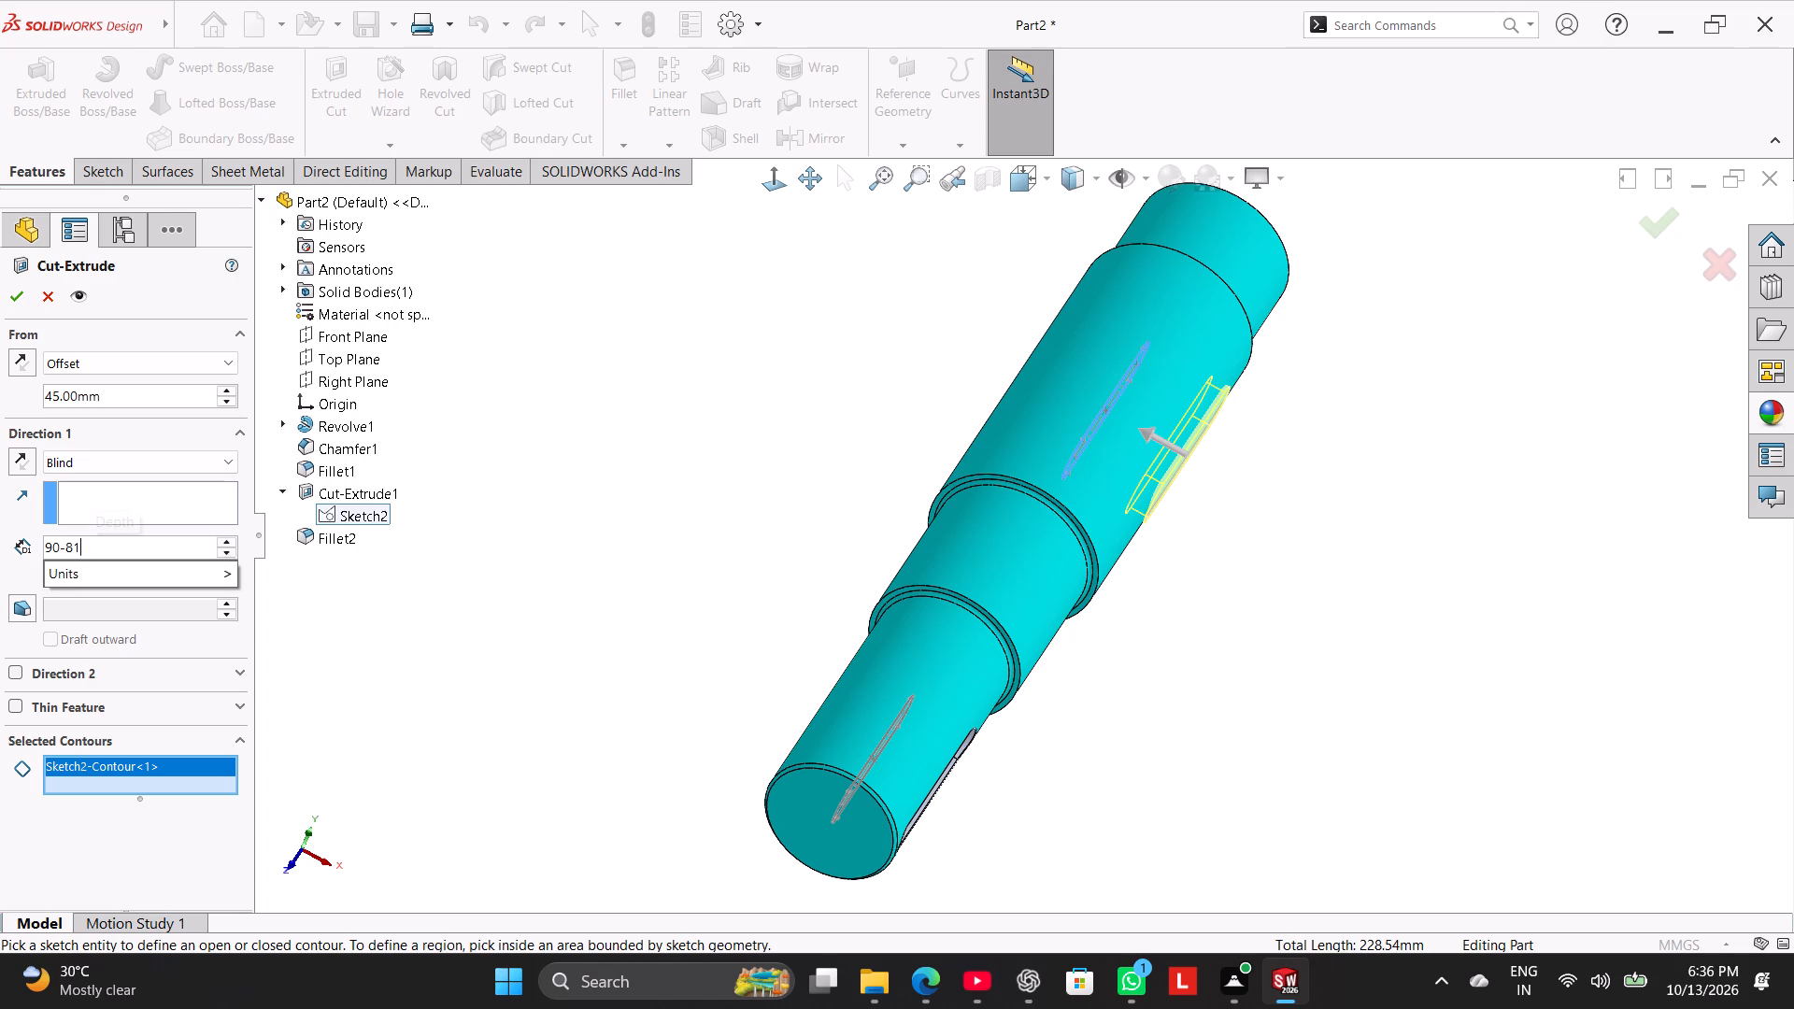
pyautogui.press('Return')
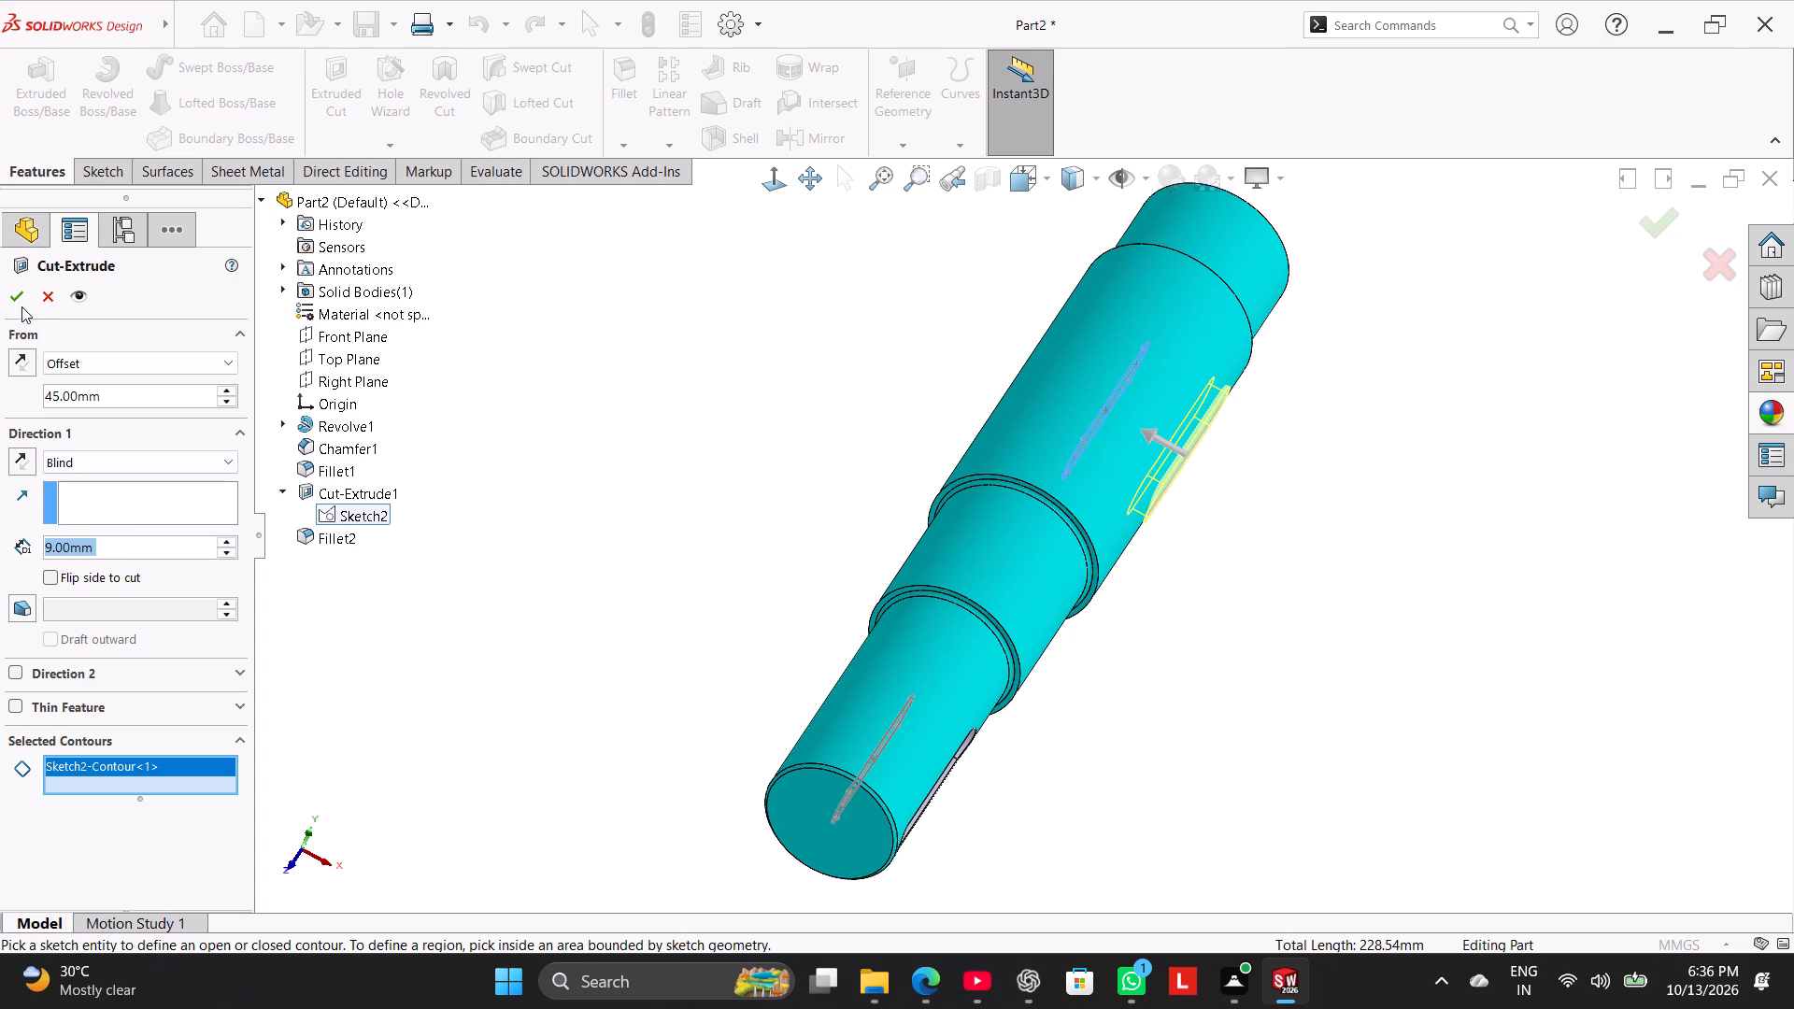
pyautogui.click(21, 302)
pyautogui.click(433, 443)
pyautogui.moveTo(436, 547); pyautogui.dragTo(841, 329, button='right')
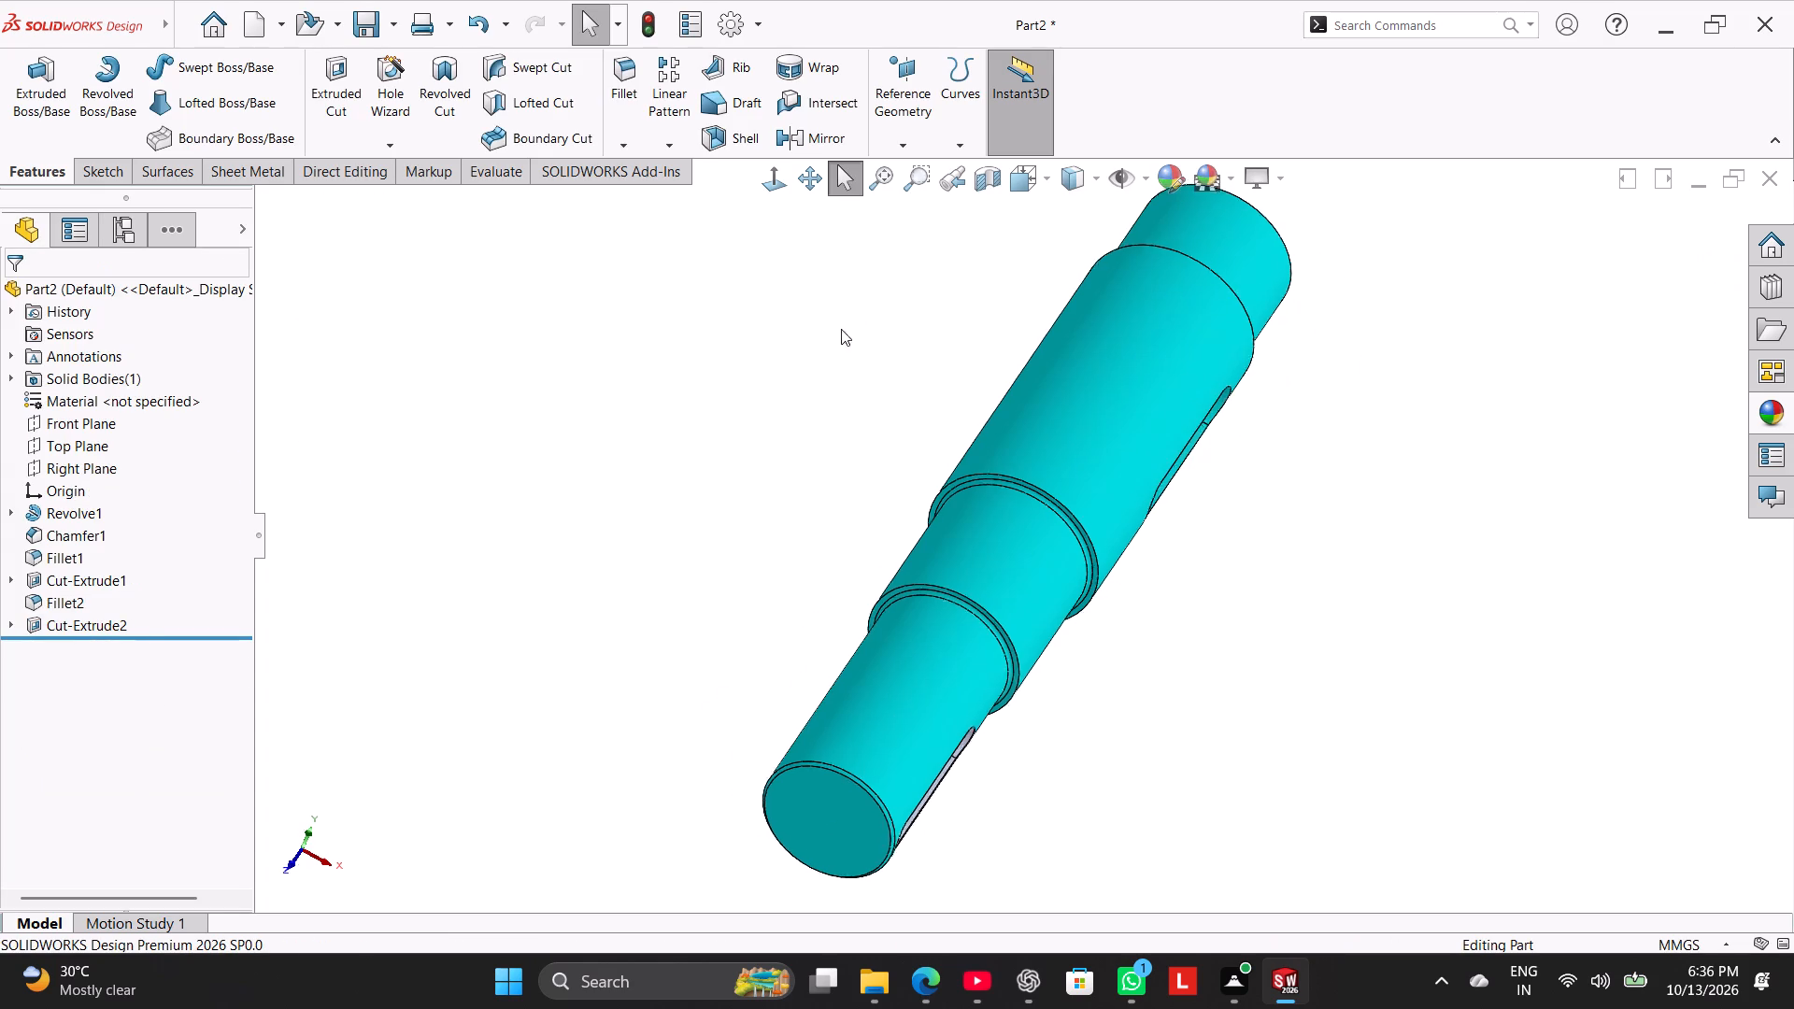
pyautogui.moveTo(841, 329); pyautogui.dragTo(835, 330, button='right')
pyautogui.moveTo(540, 452); pyautogui.dragTo(767, 320, button='right')
pyautogui.click(512, 460)
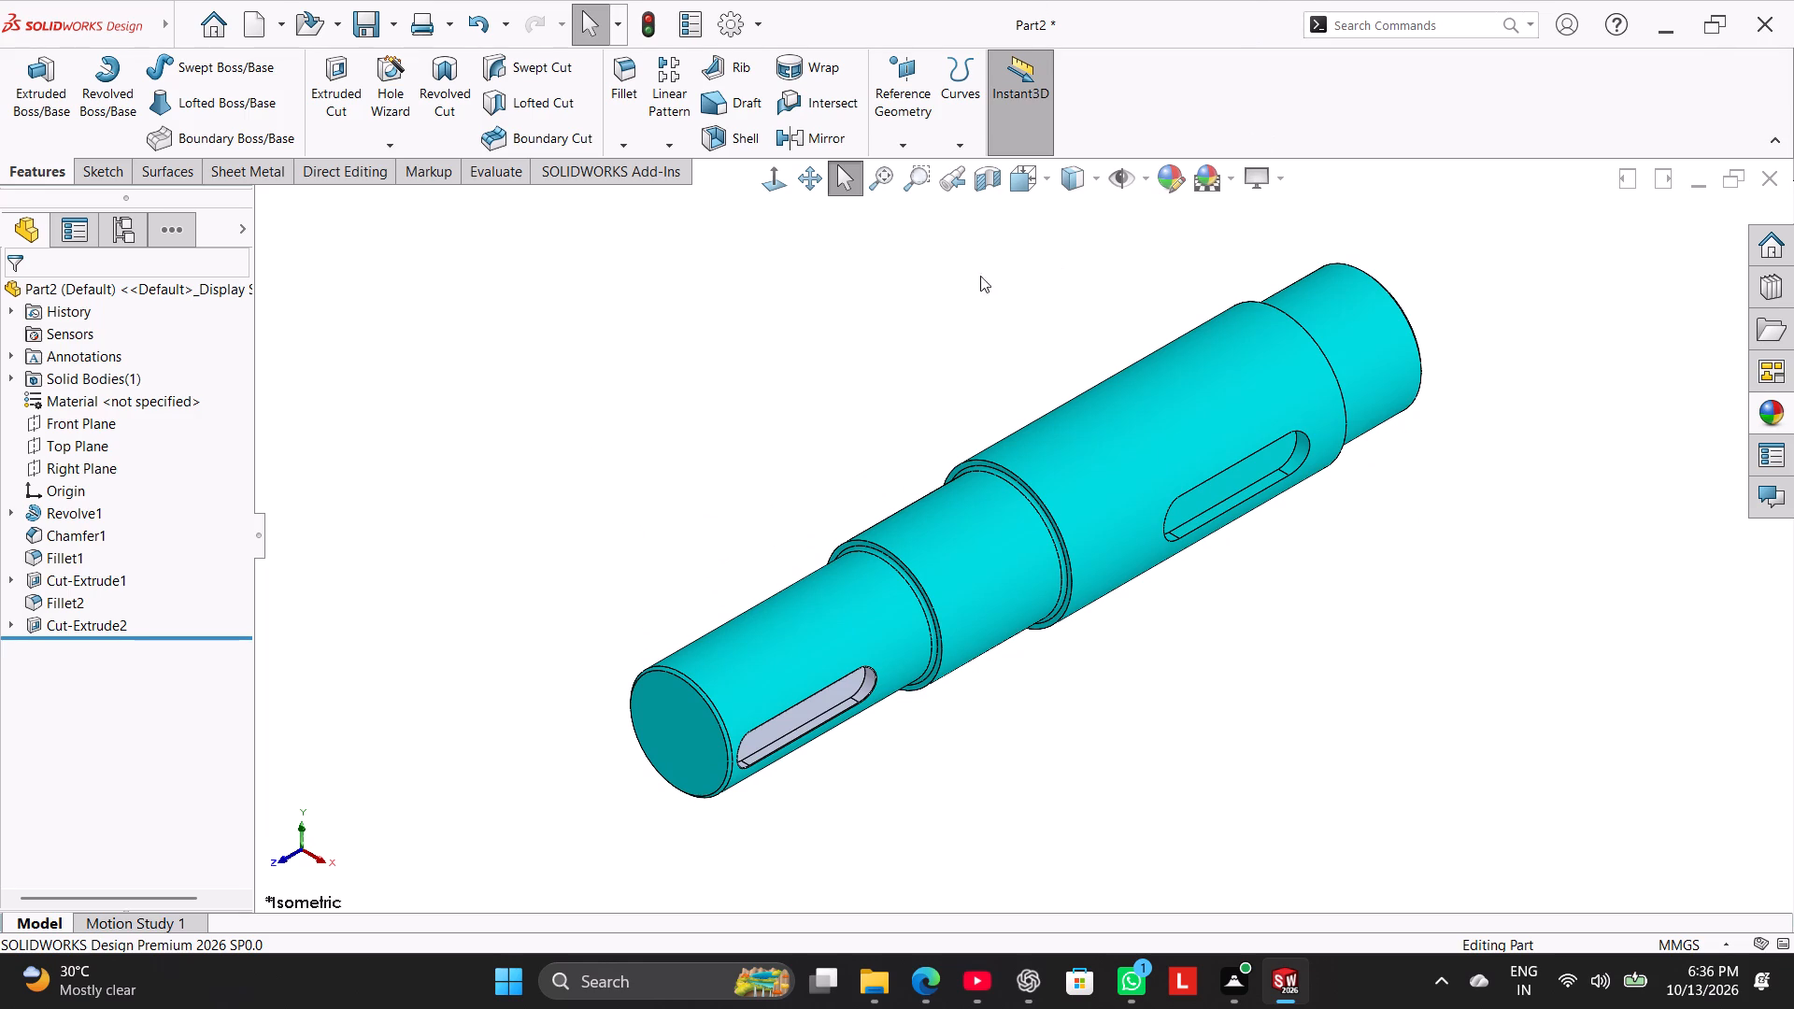
# Inspect the keyways with a zonal section preview parallel to the Front Plane at 152 mm, then discard the section.
pyautogui.click(987, 181)
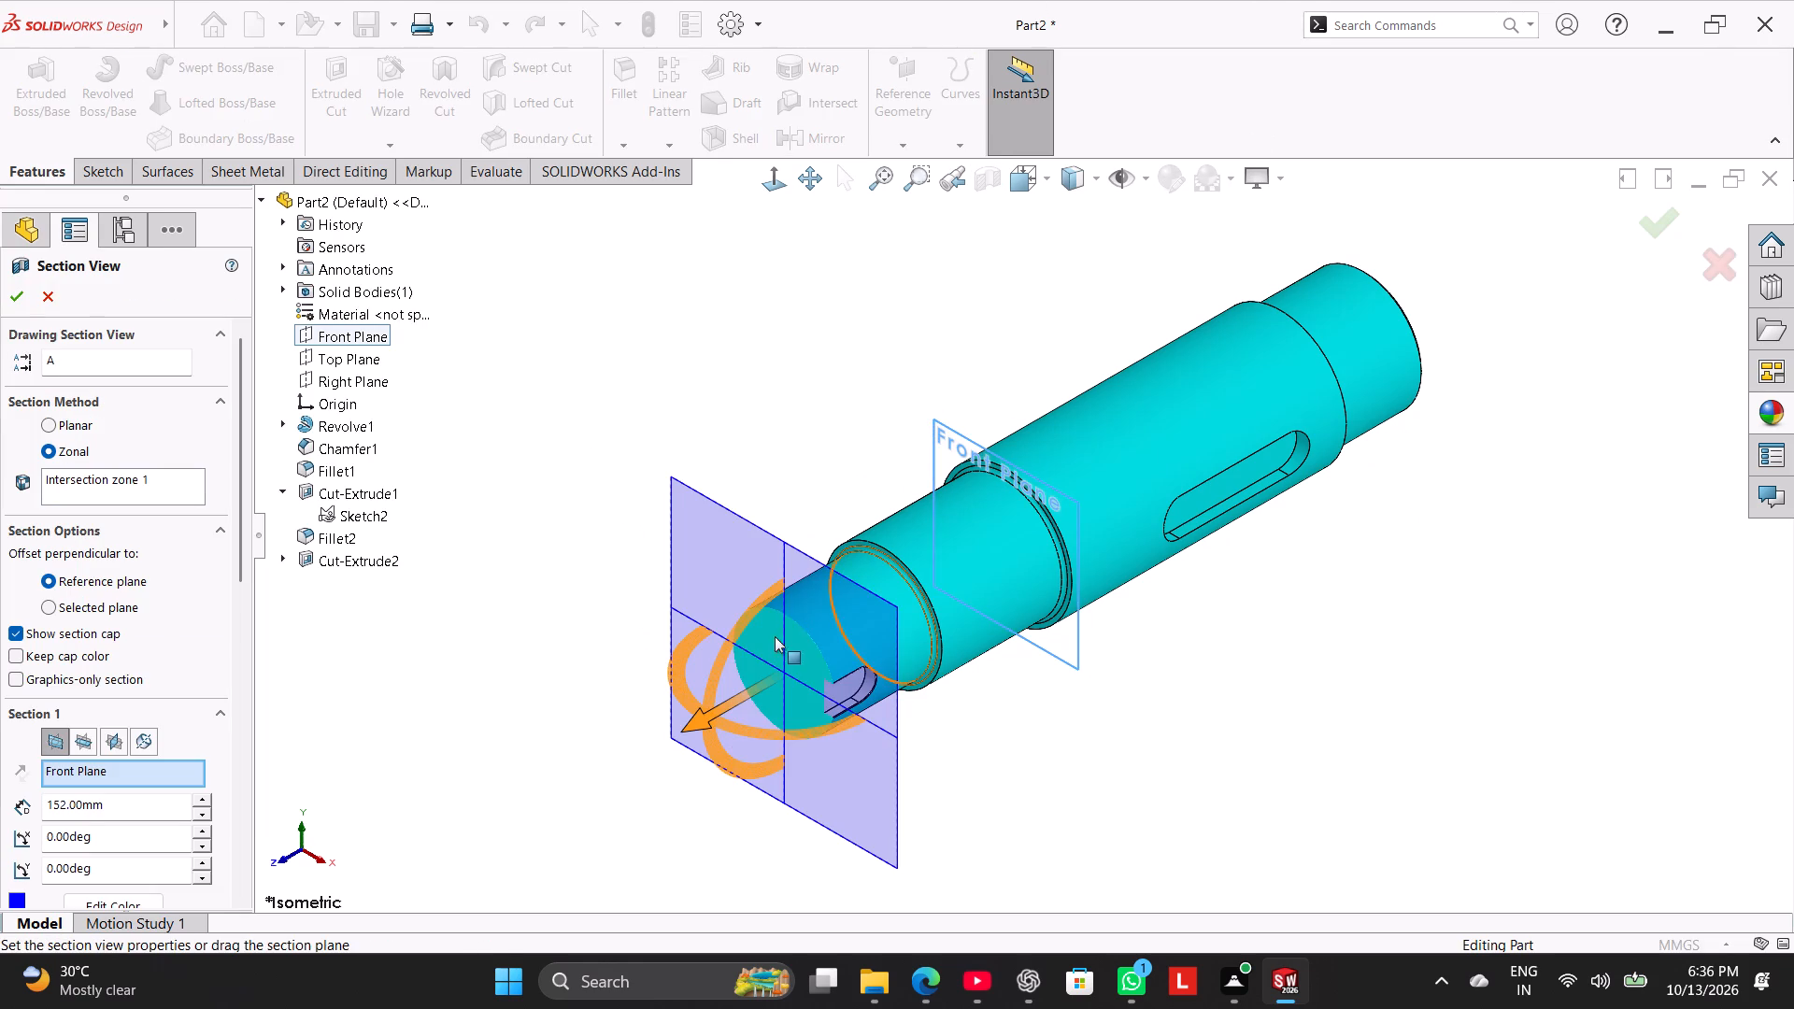
pyautogui.click(778, 179)
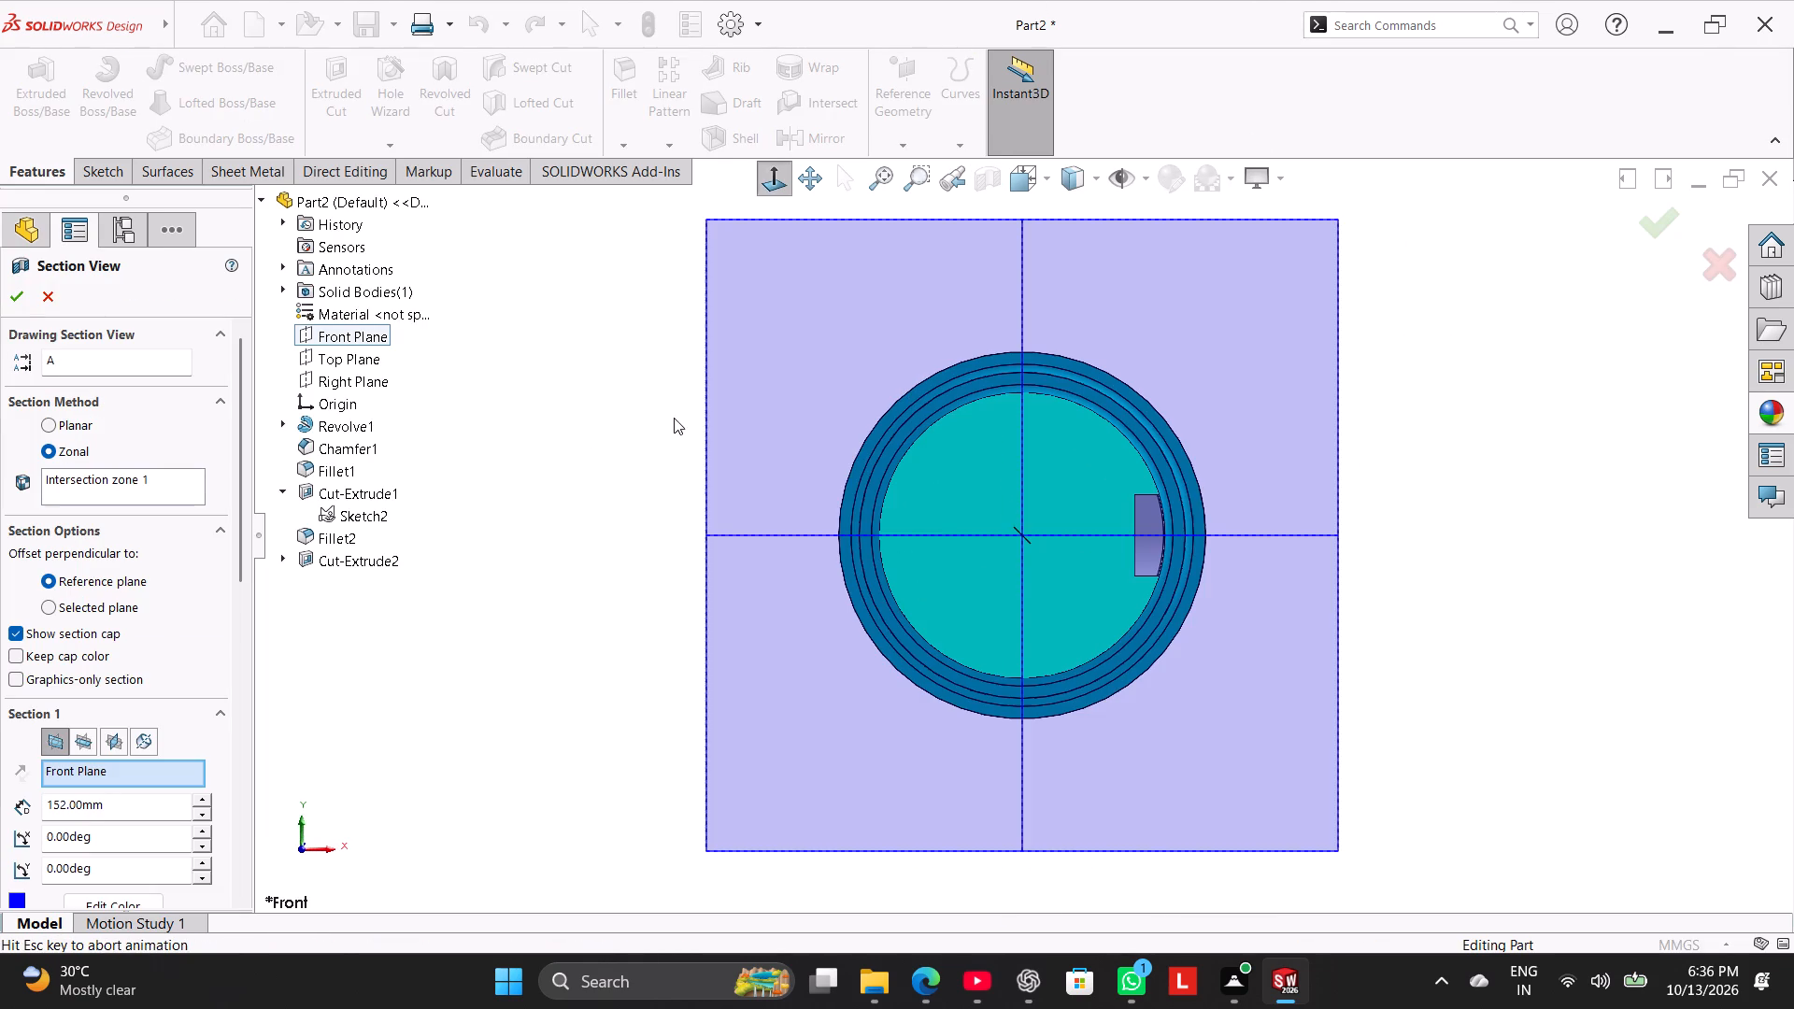
pyautogui.click(669, 419)
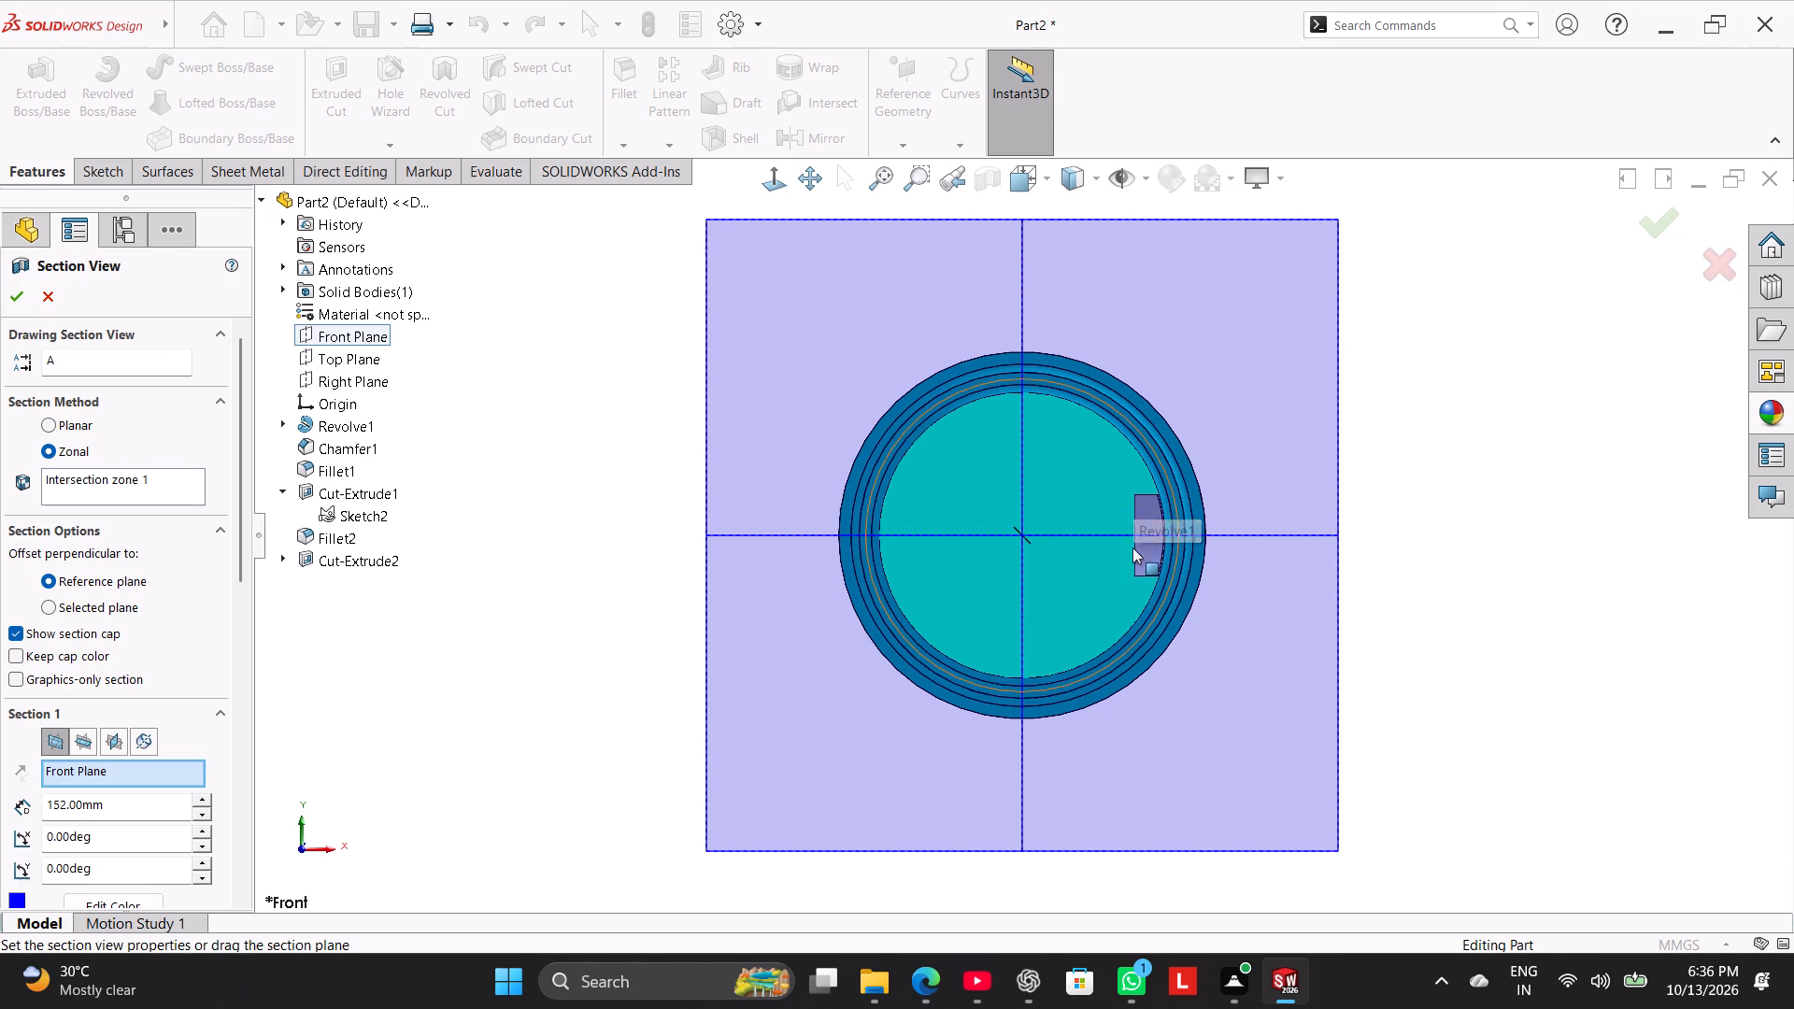
pyautogui.moveTo(1448, 460); pyautogui.dragTo(1390, 490, button='middle')
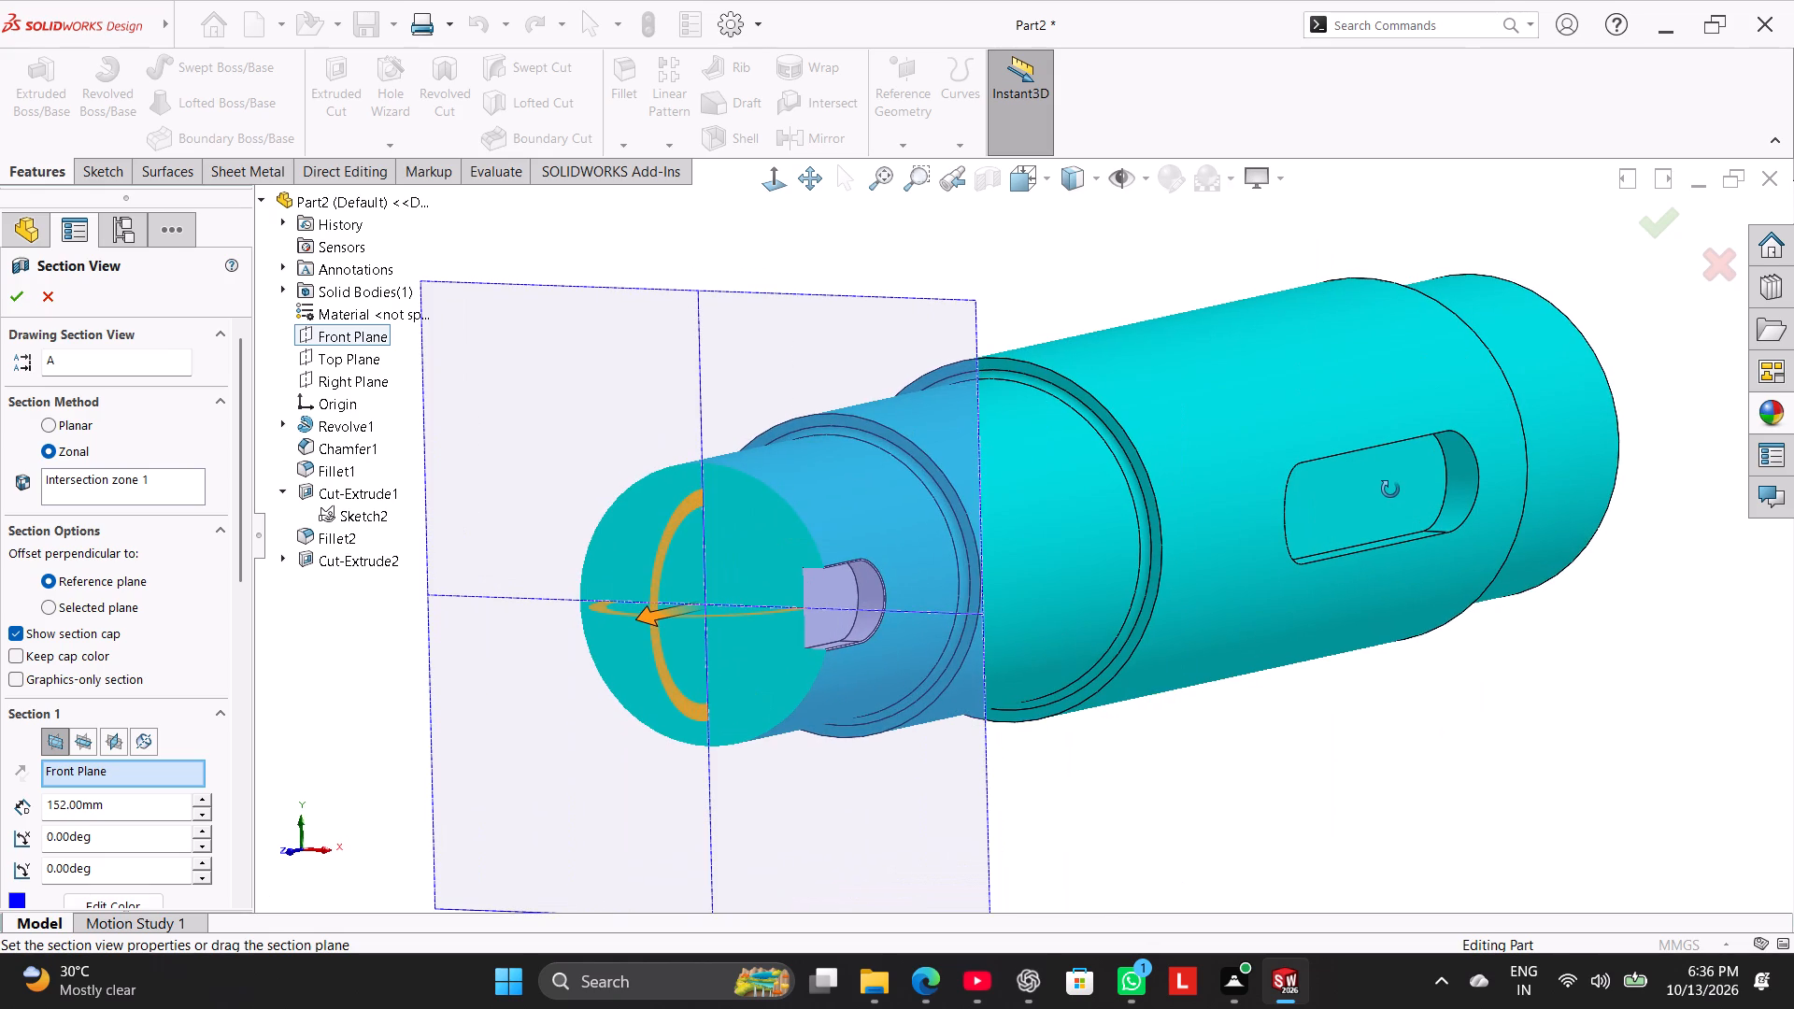
pyautogui.moveTo(1390, 490); pyautogui.dragTo(1389, 428, button='middle')
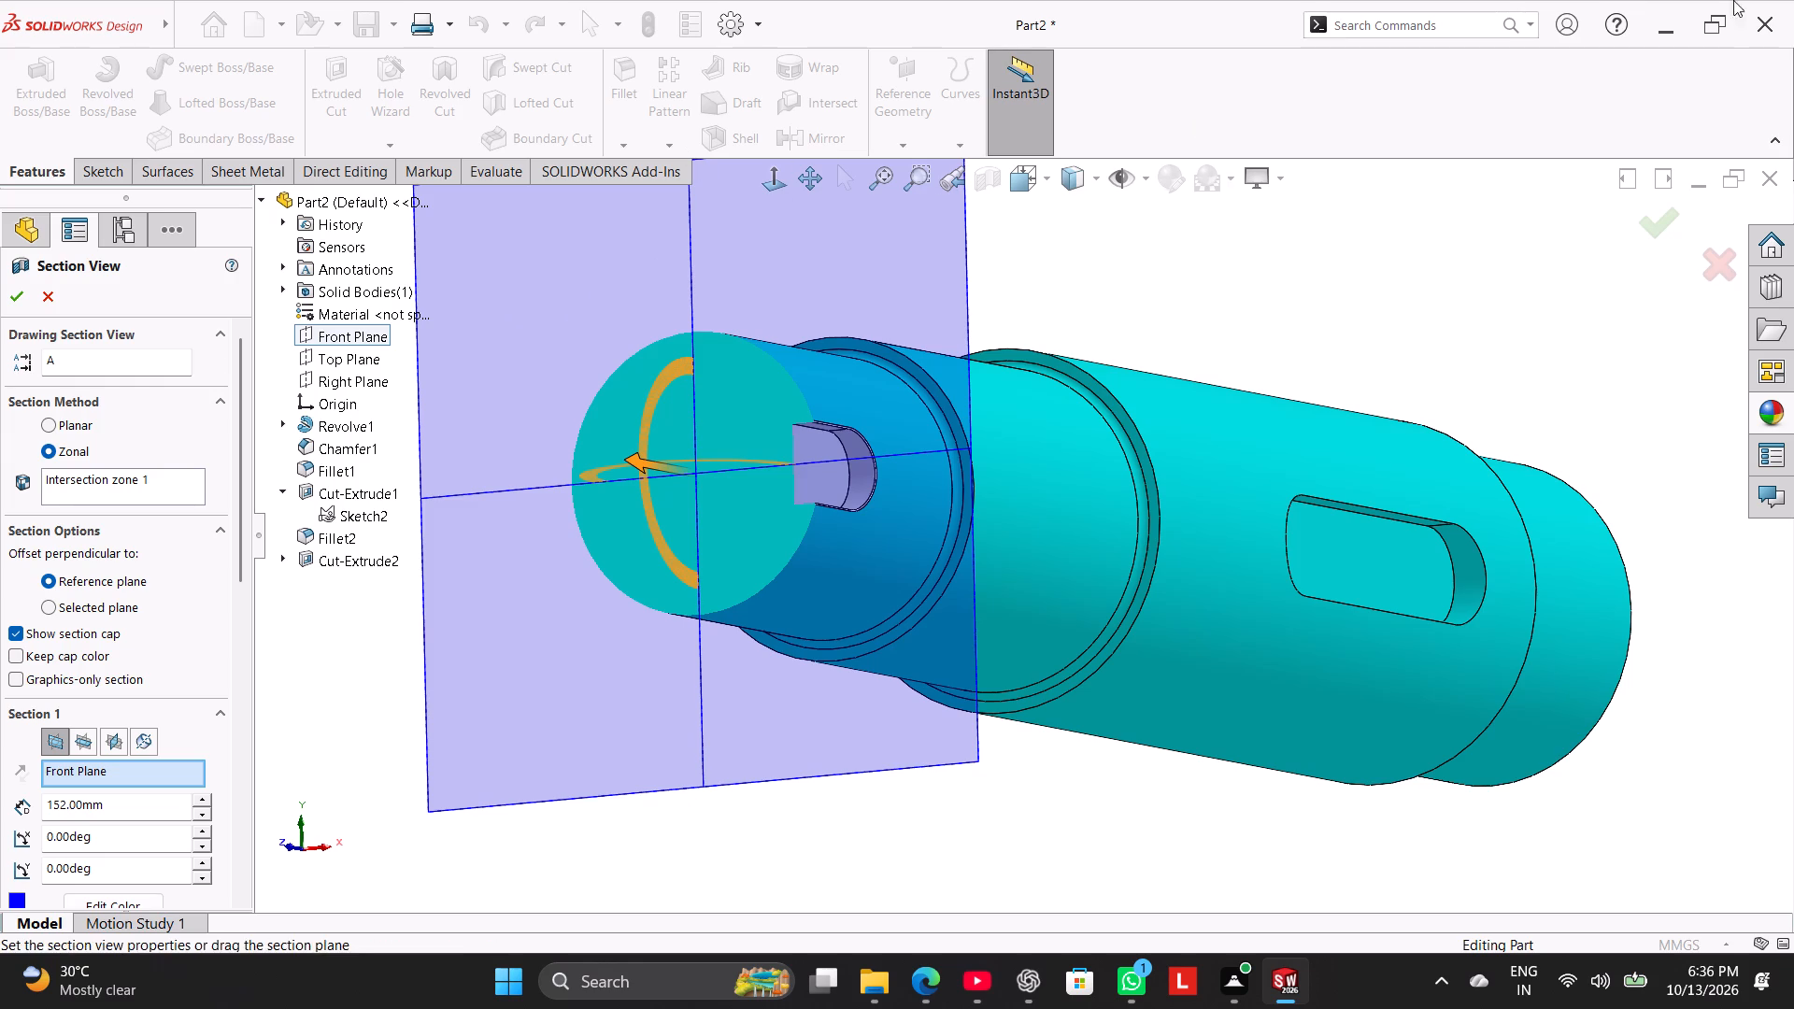
pyautogui.click(50, 302)
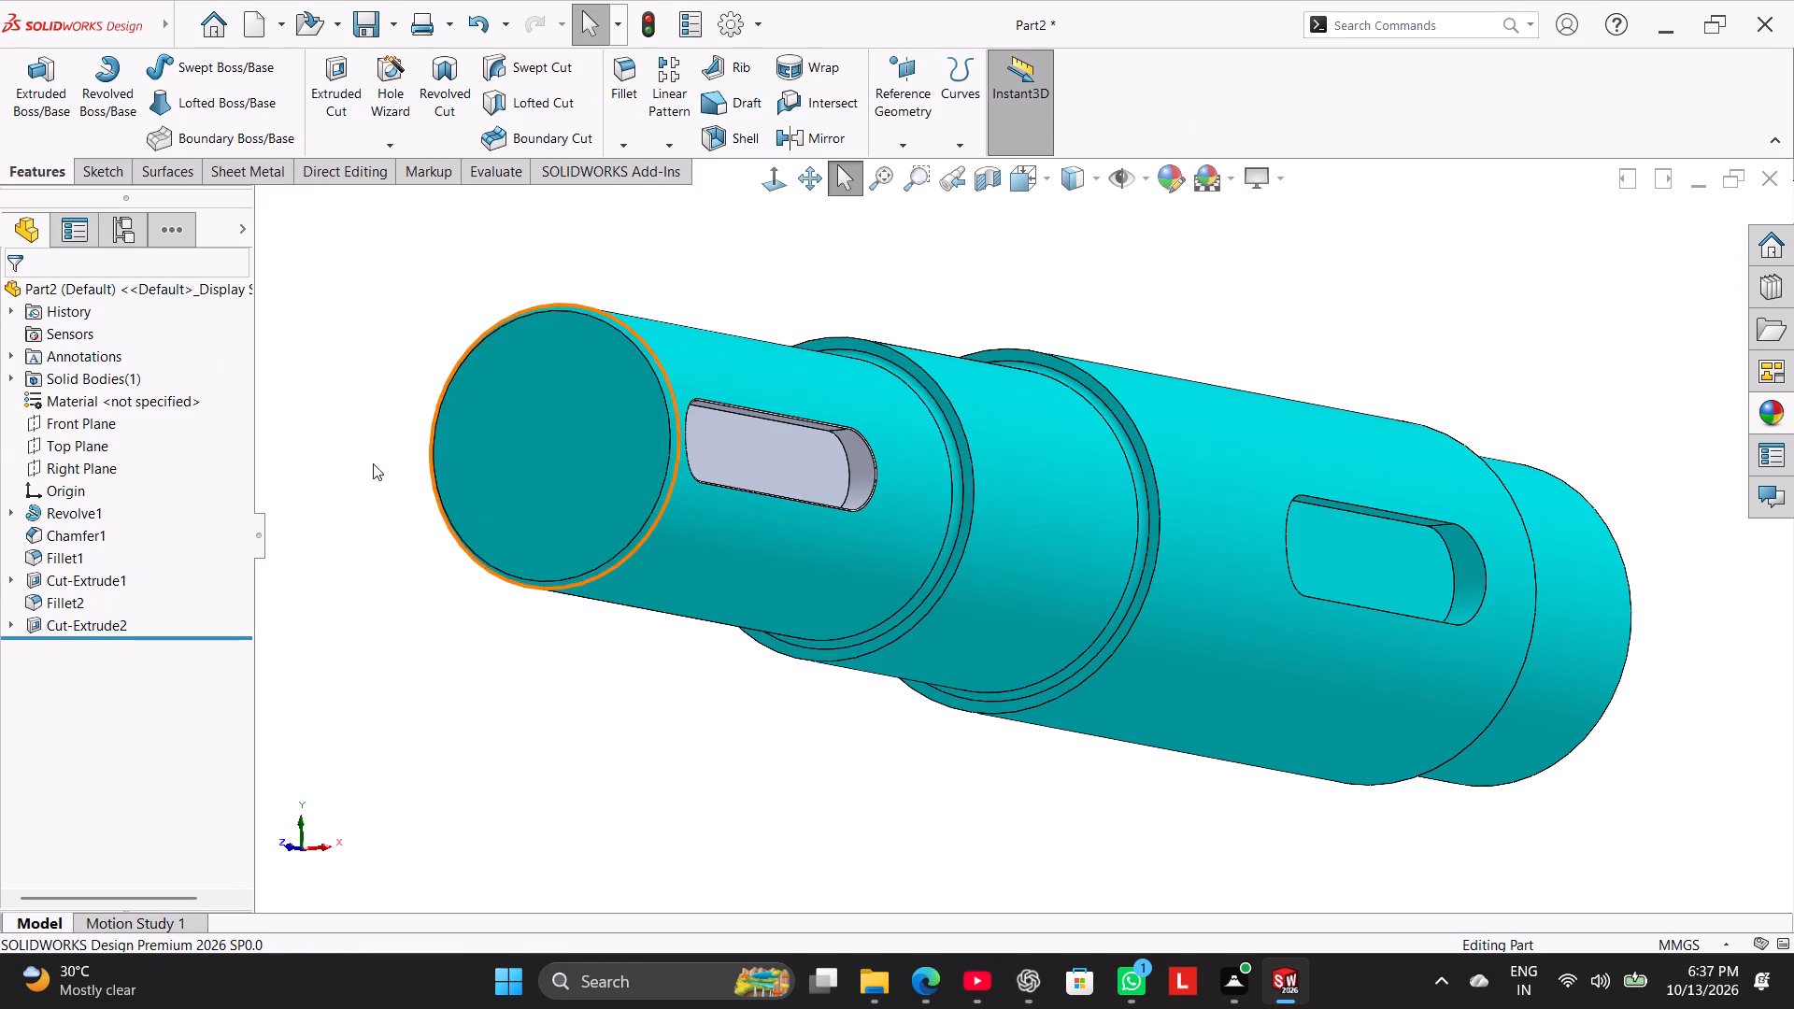
# Delete the existing fillet on the small-section keyway.
pyautogui.moveTo(373, 463); pyautogui.dragTo(385, 563, button='middle')
pyautogui.rightClick(53, 600)
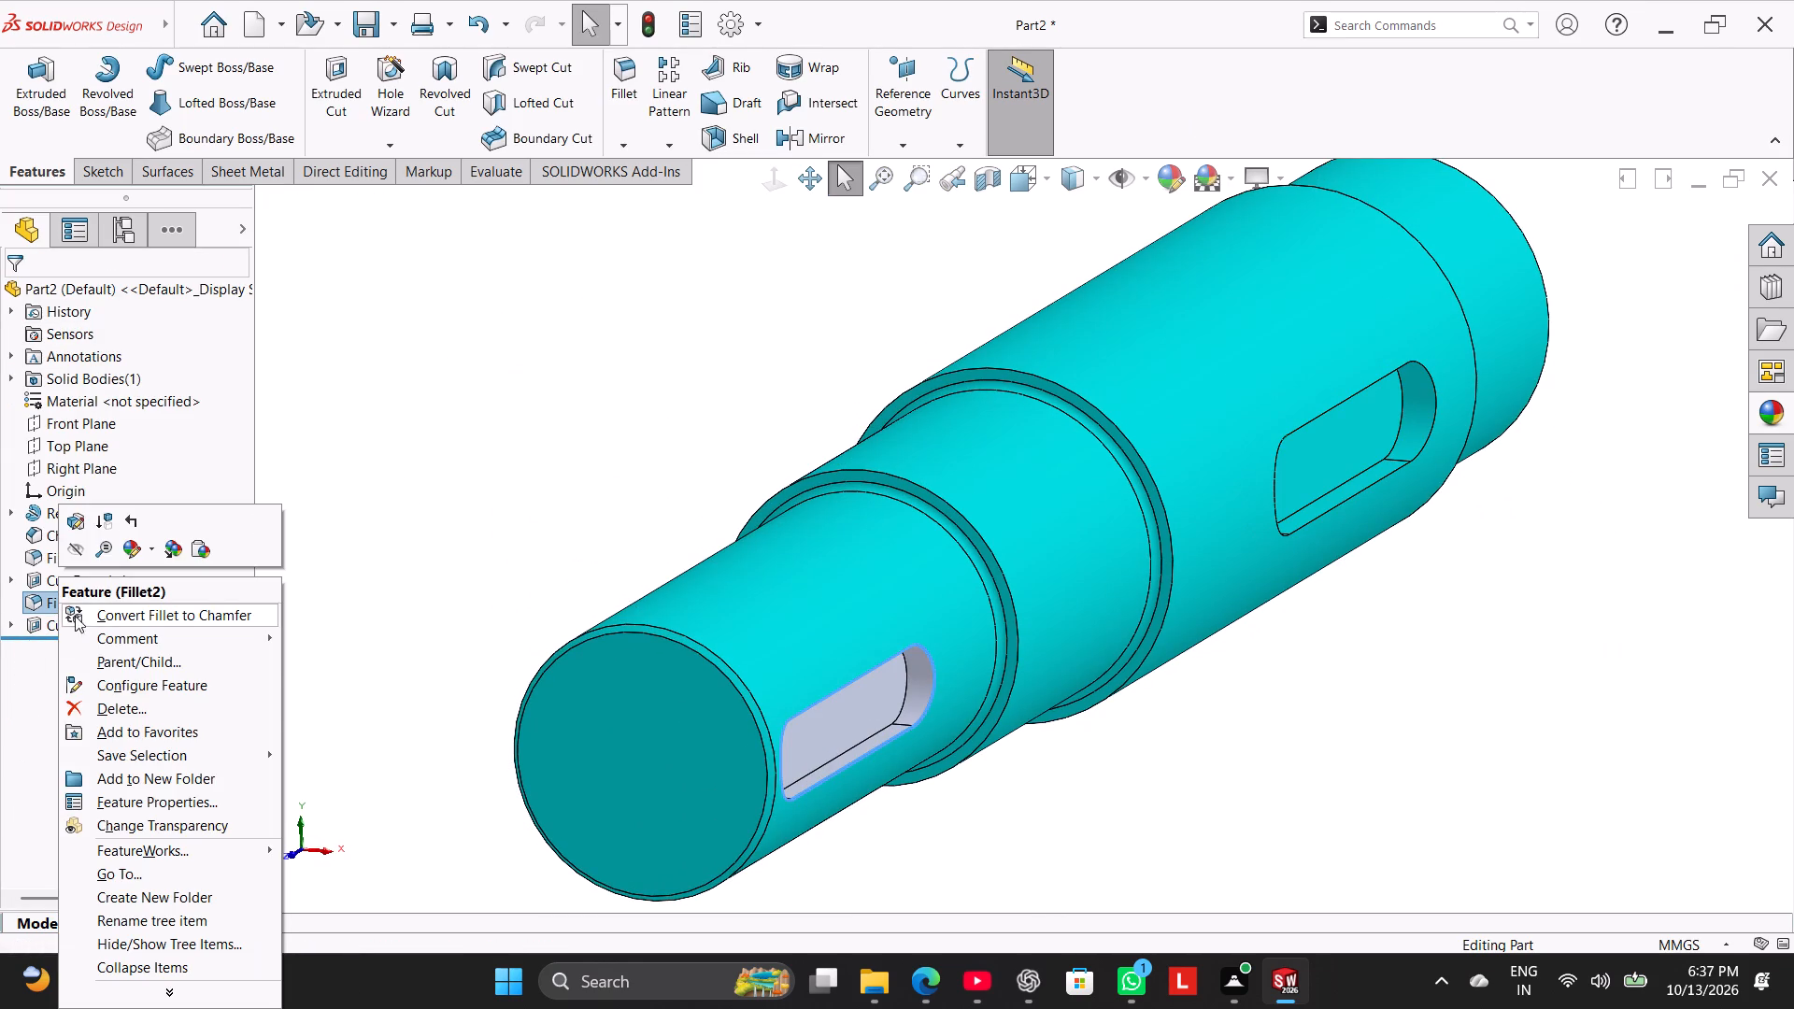
pyautogui.click(117, 703)
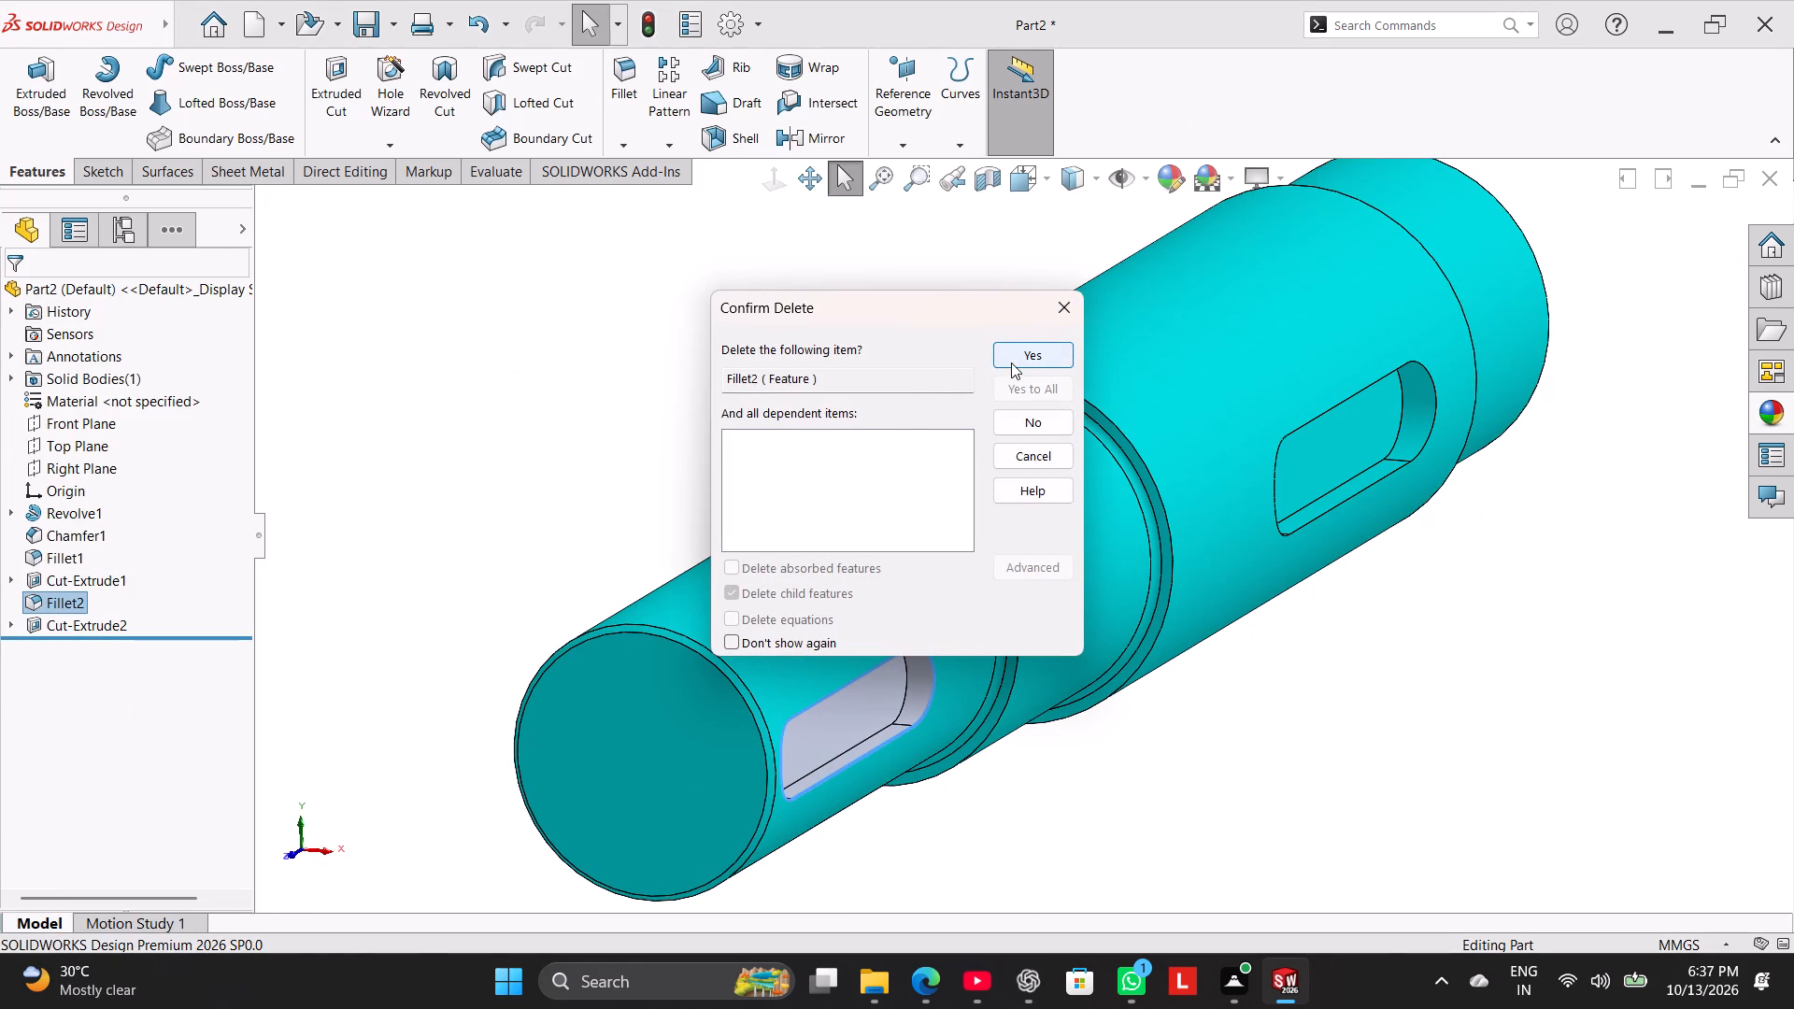
pyautogui.click(1011, 357)
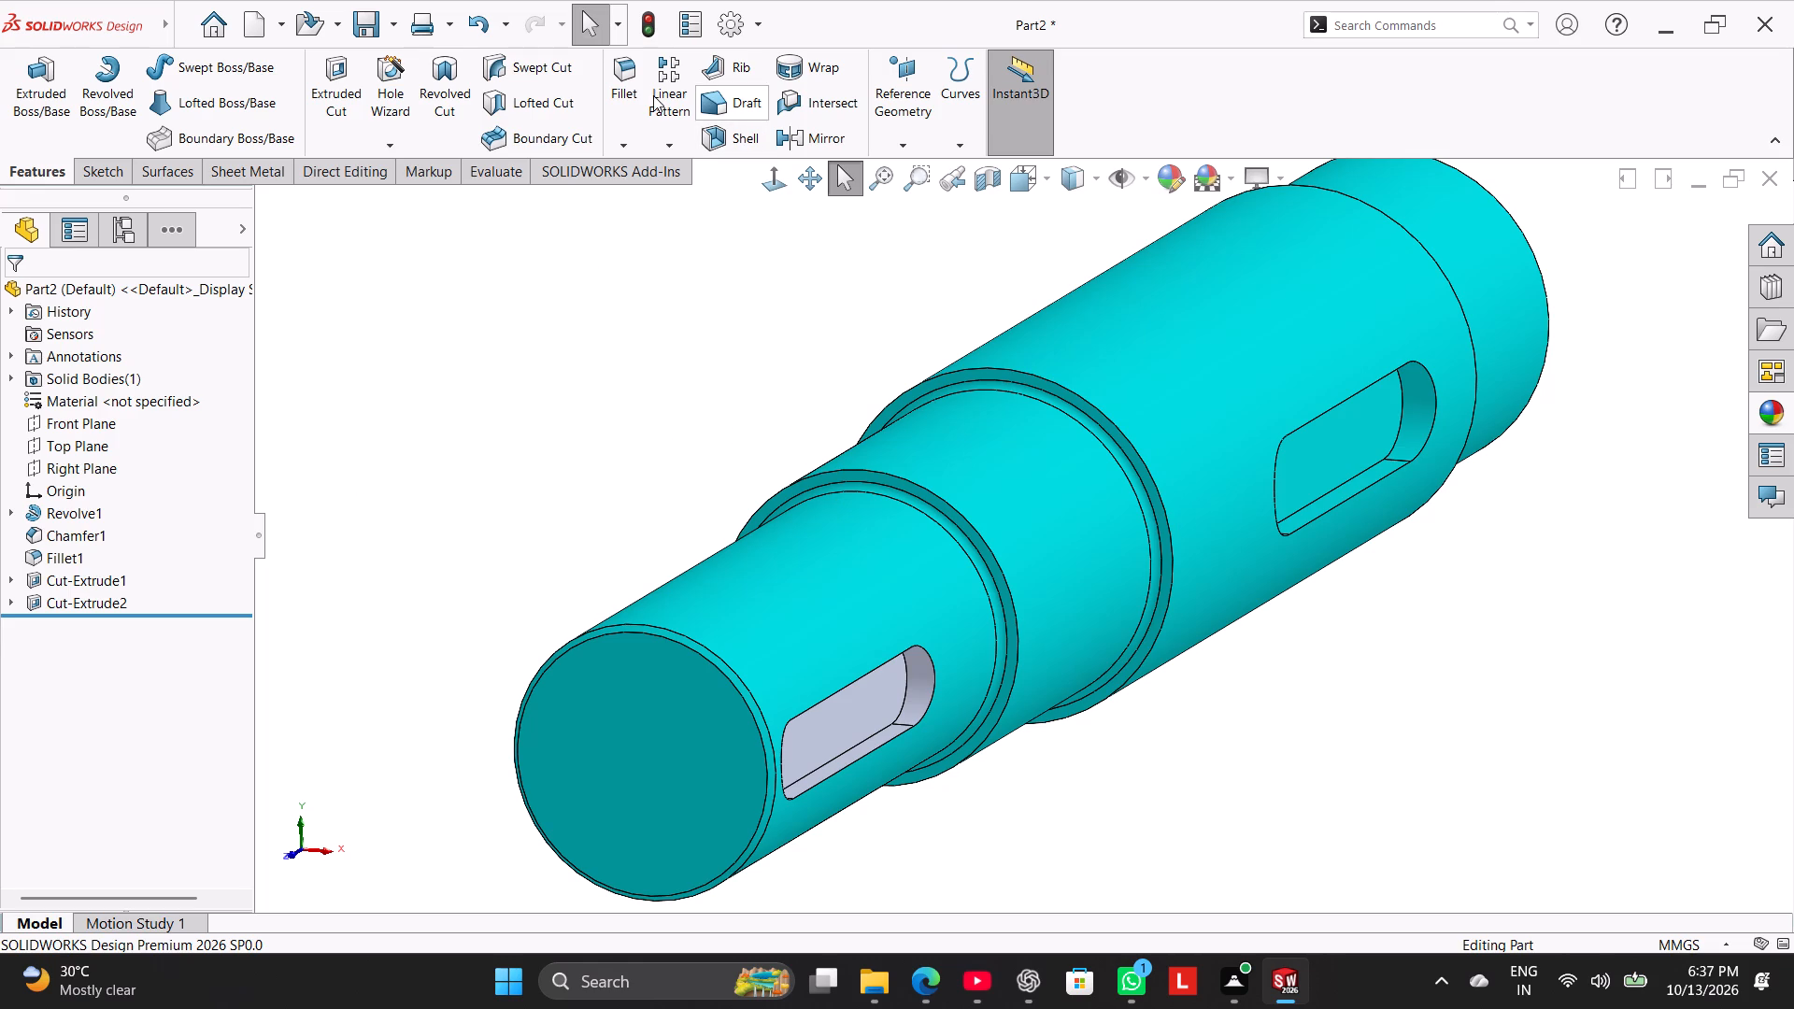
# Start a multi-radius fillet with a 0.3 mm radius on the floor edge of the small-section keyway.
pyautogui.click(612, 72)
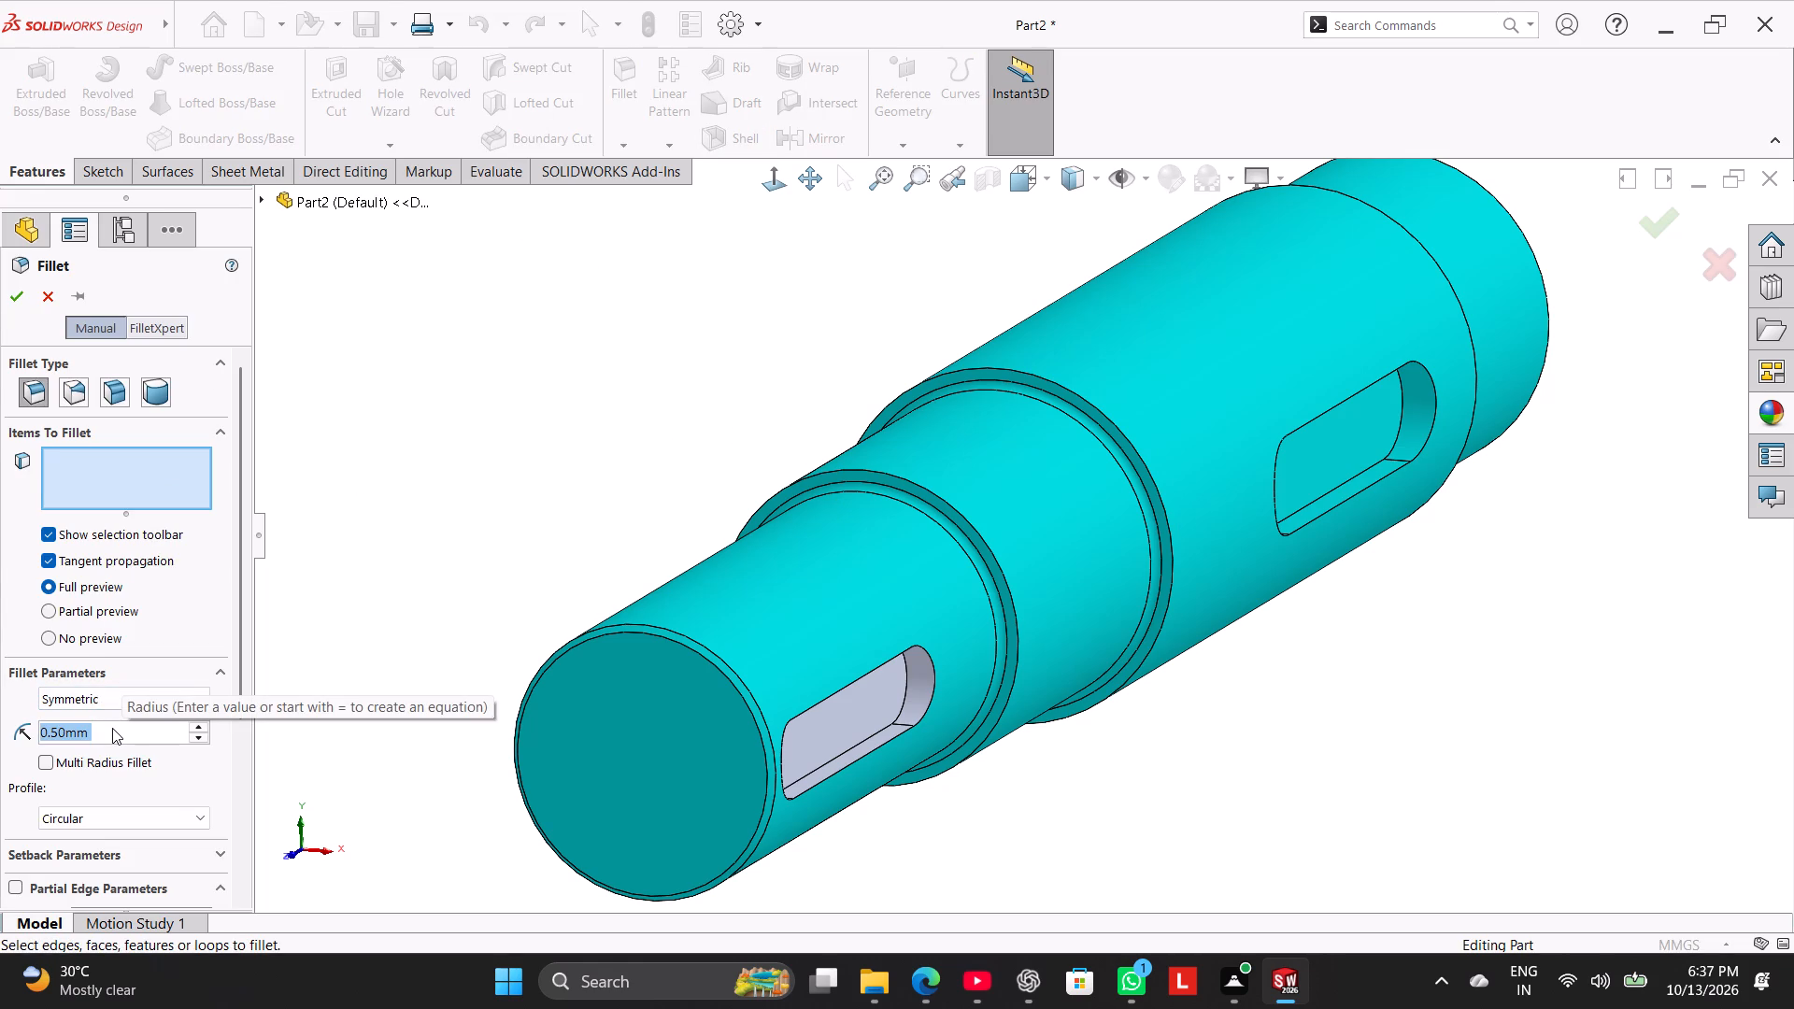
pyautogui.write('0.3')
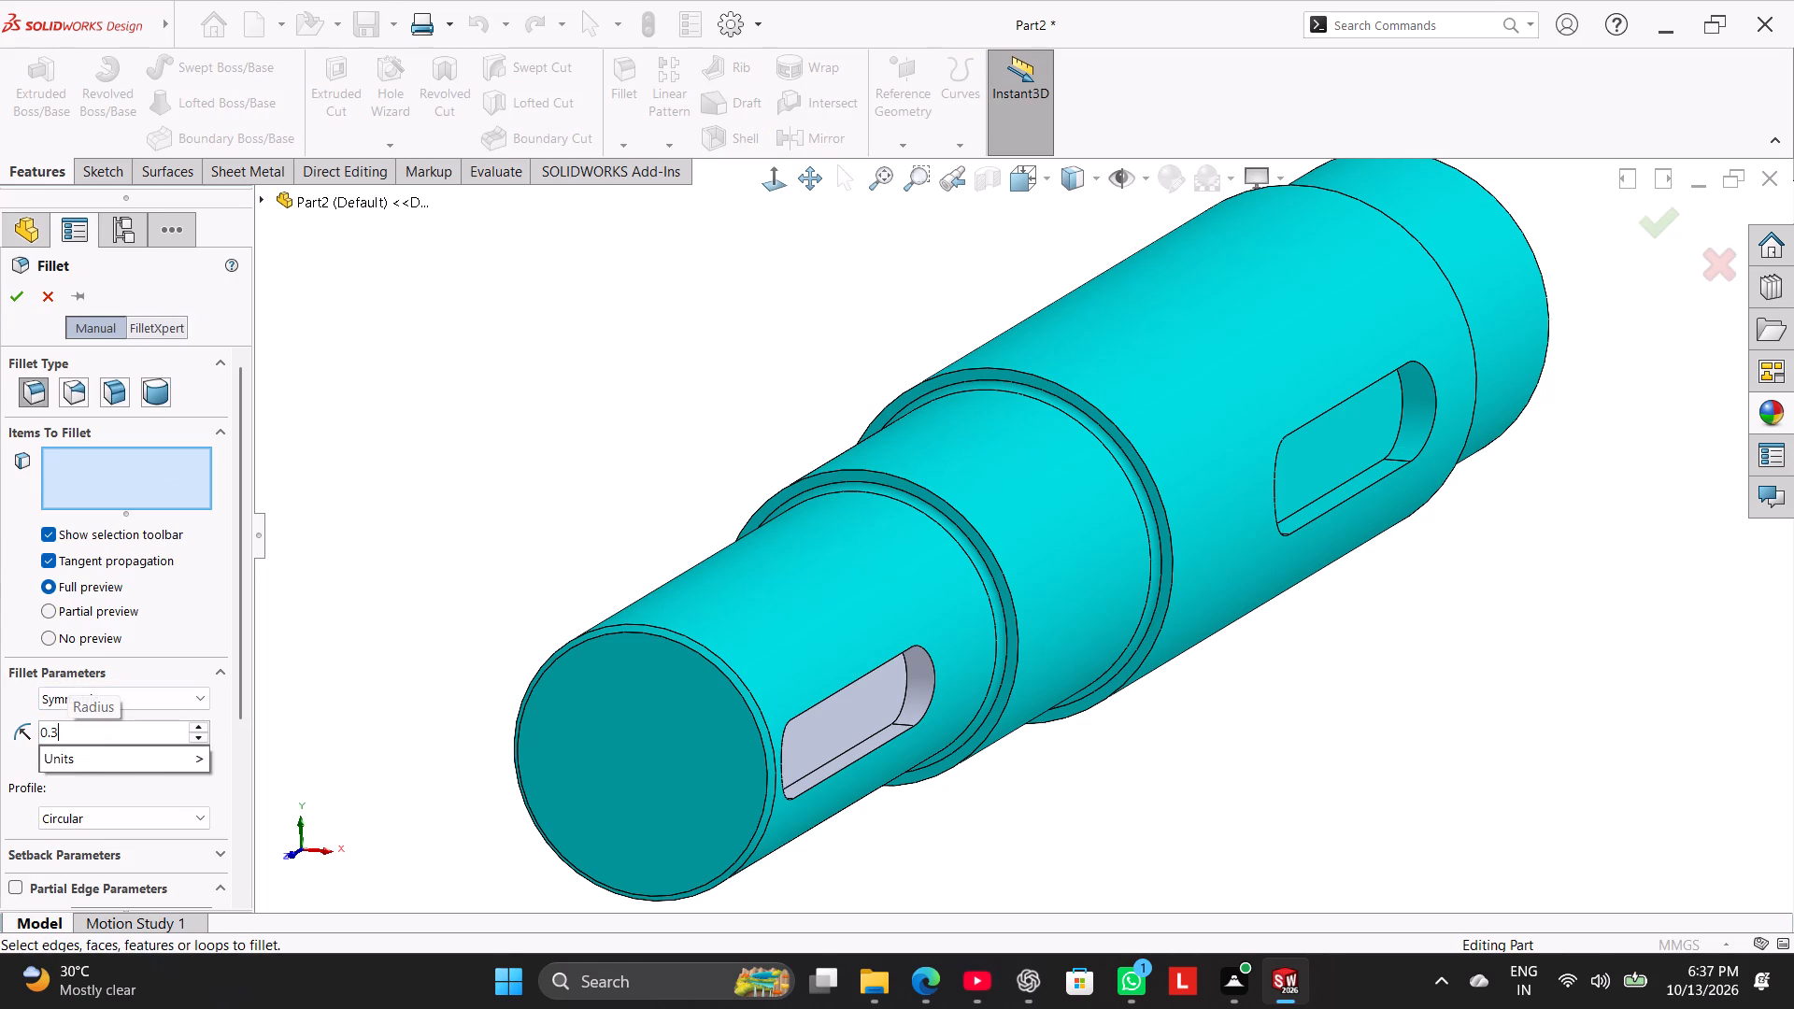
pyautogui.press('Return')
pyautogui.click(55, 765)
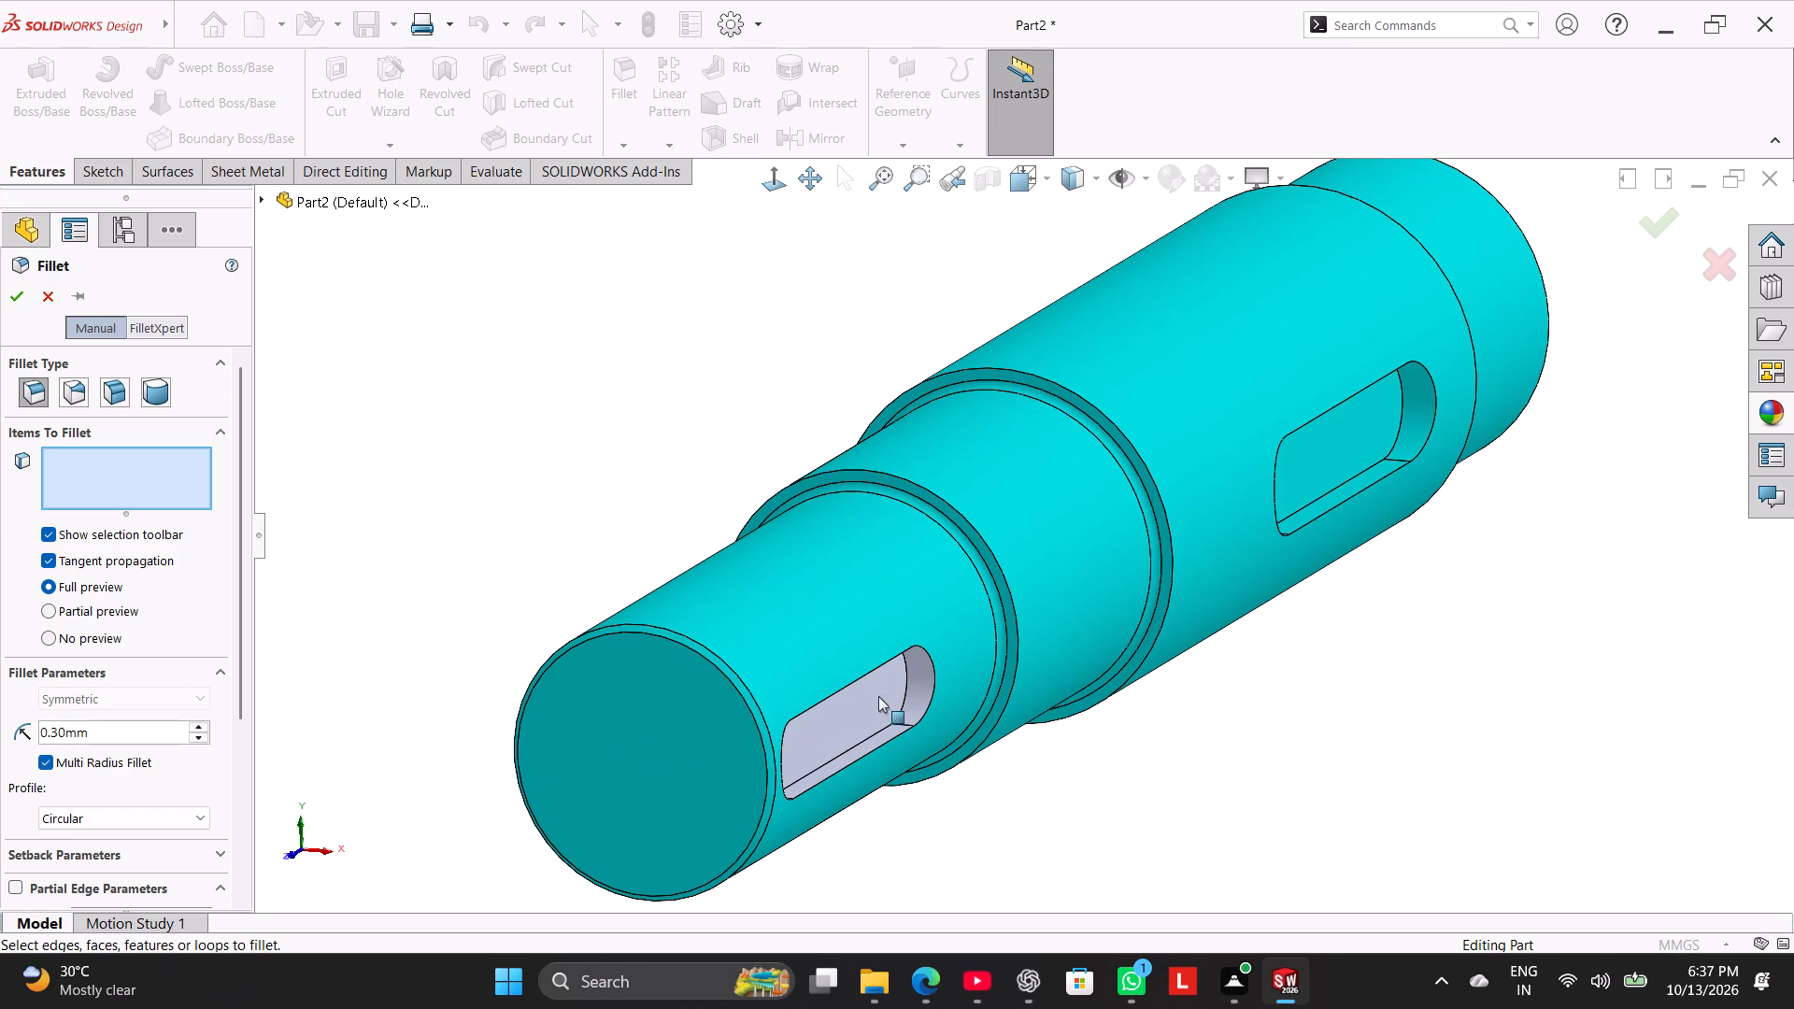
pyautogui.click(904, 679)
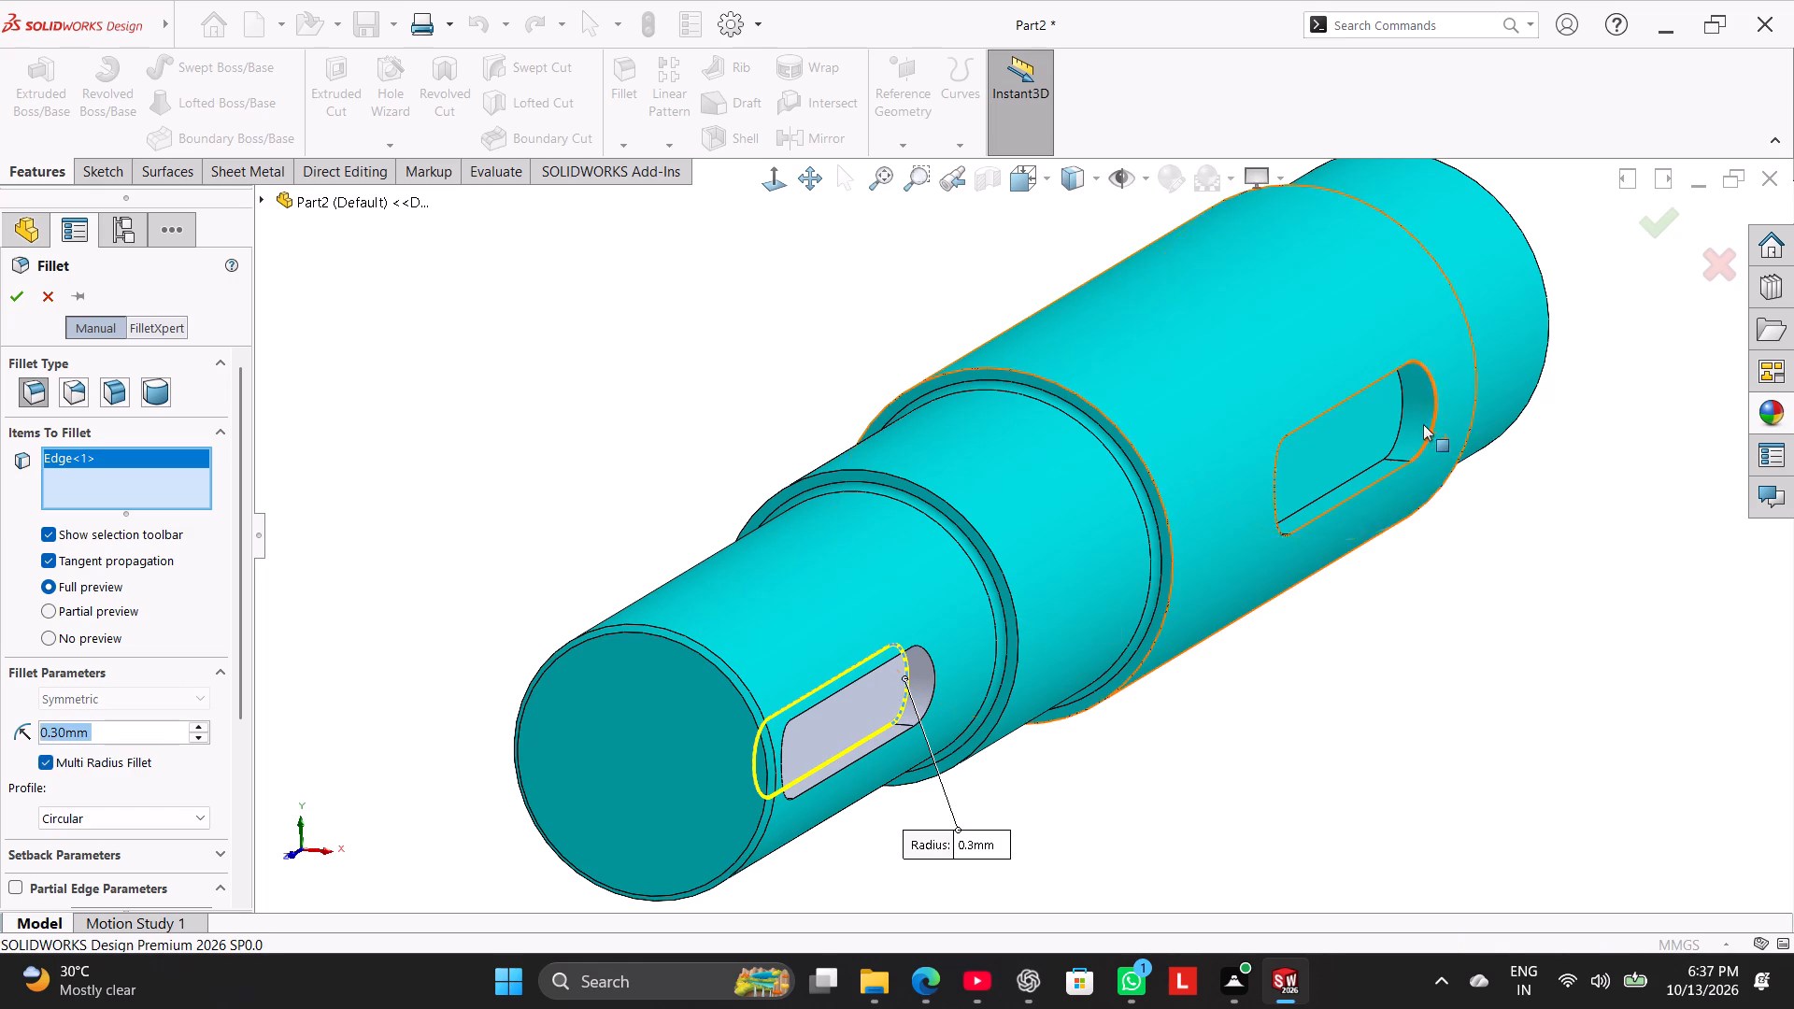
# Add the large-section keyway's floor face with a 0.5 mm radius, complete the fillet and show the shaft in isometric view.
pyautogui.click(1398, 389)
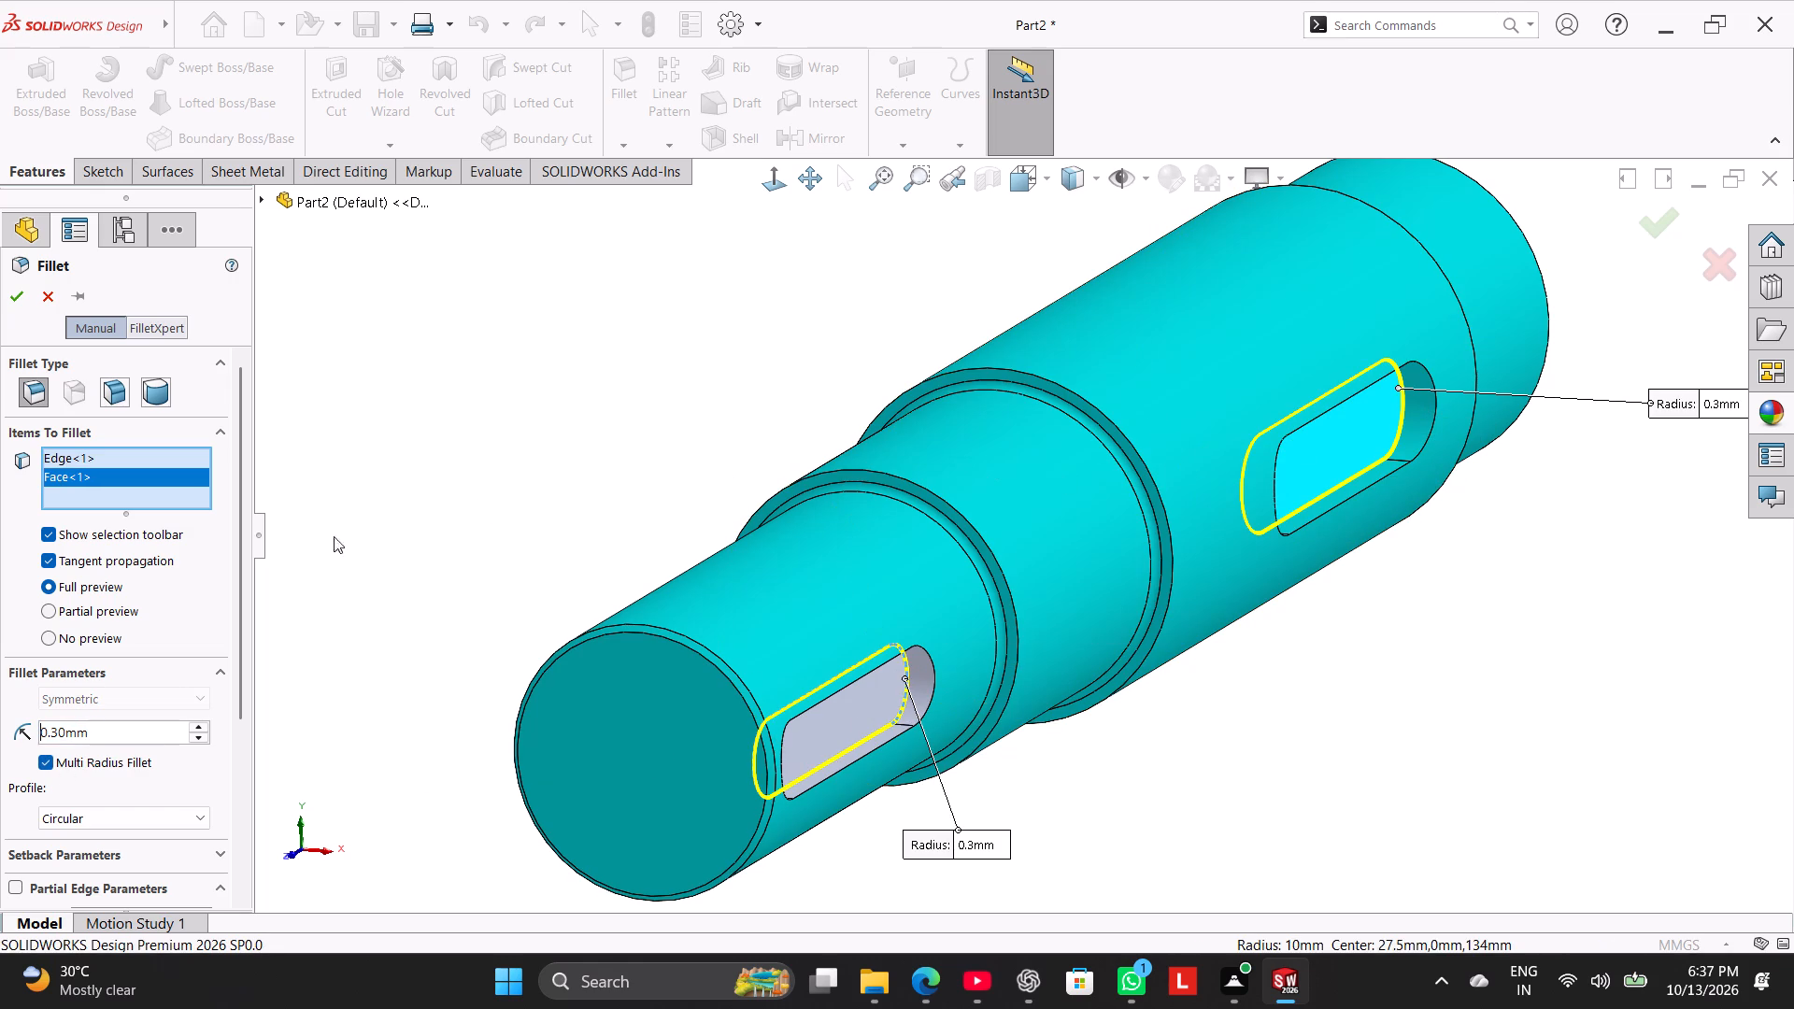
pyautogui.doubleClick(1736, 408)
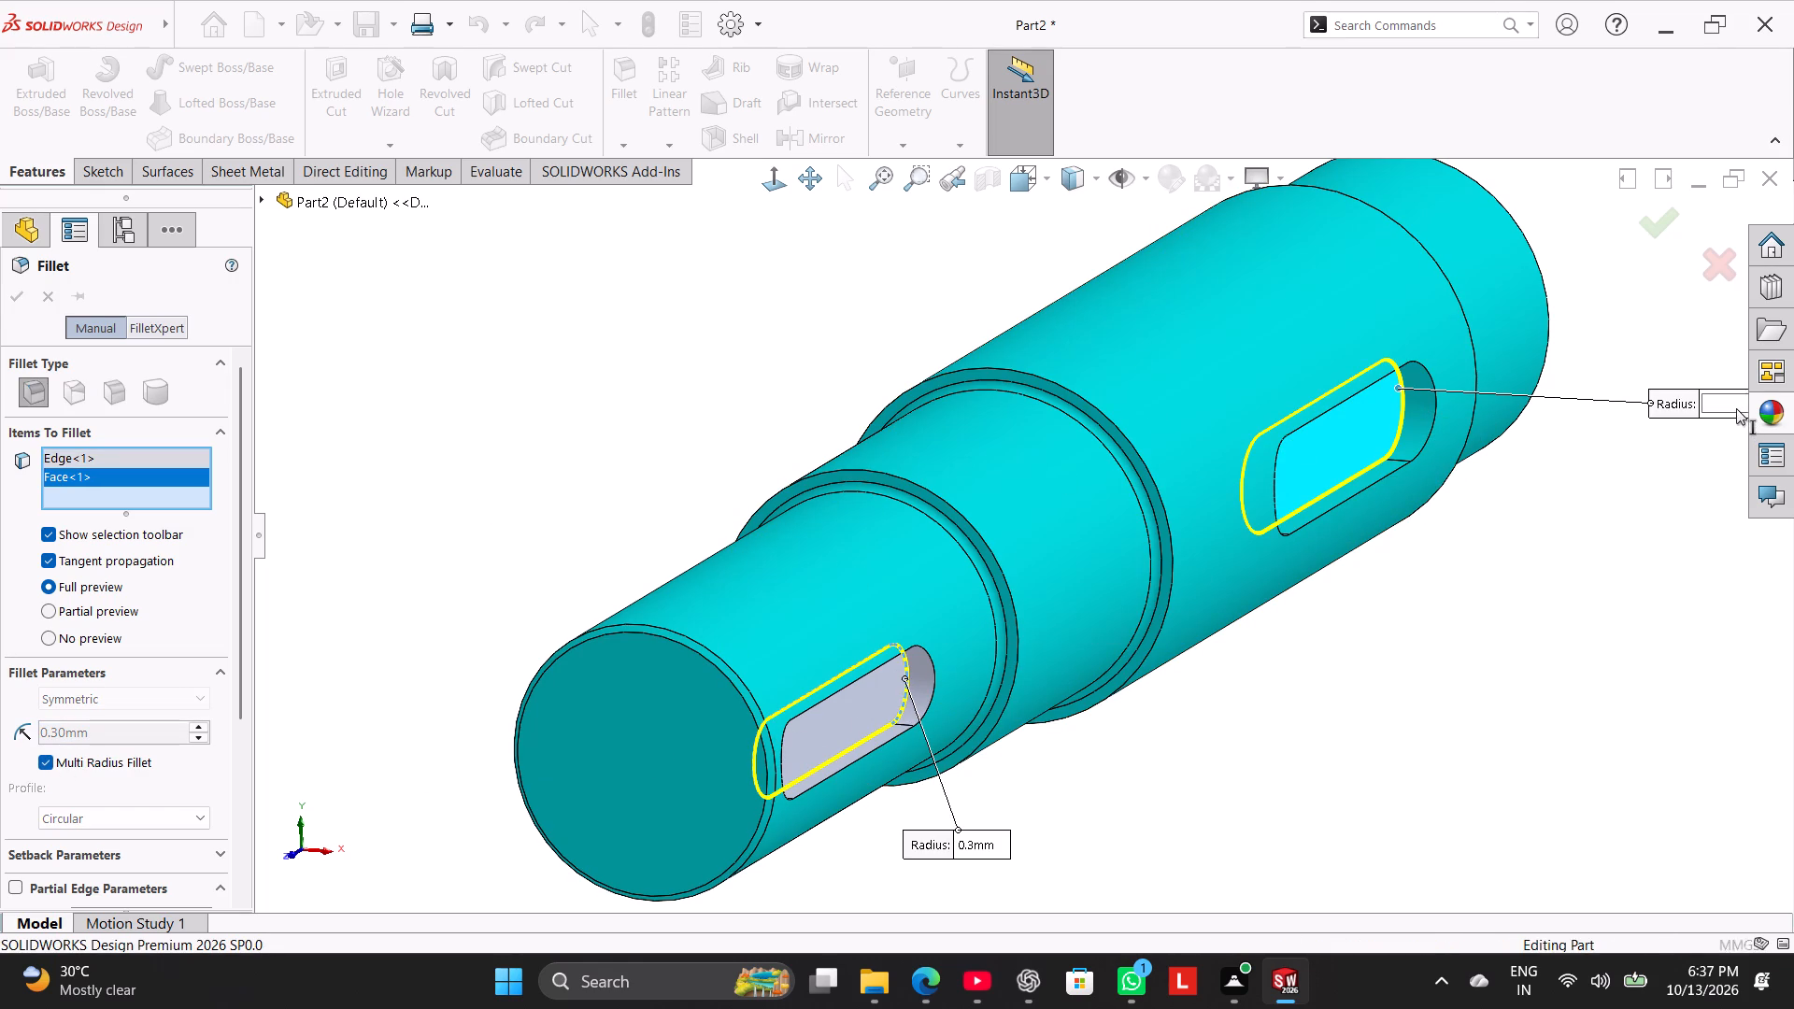
pyautogui.write('0.5')
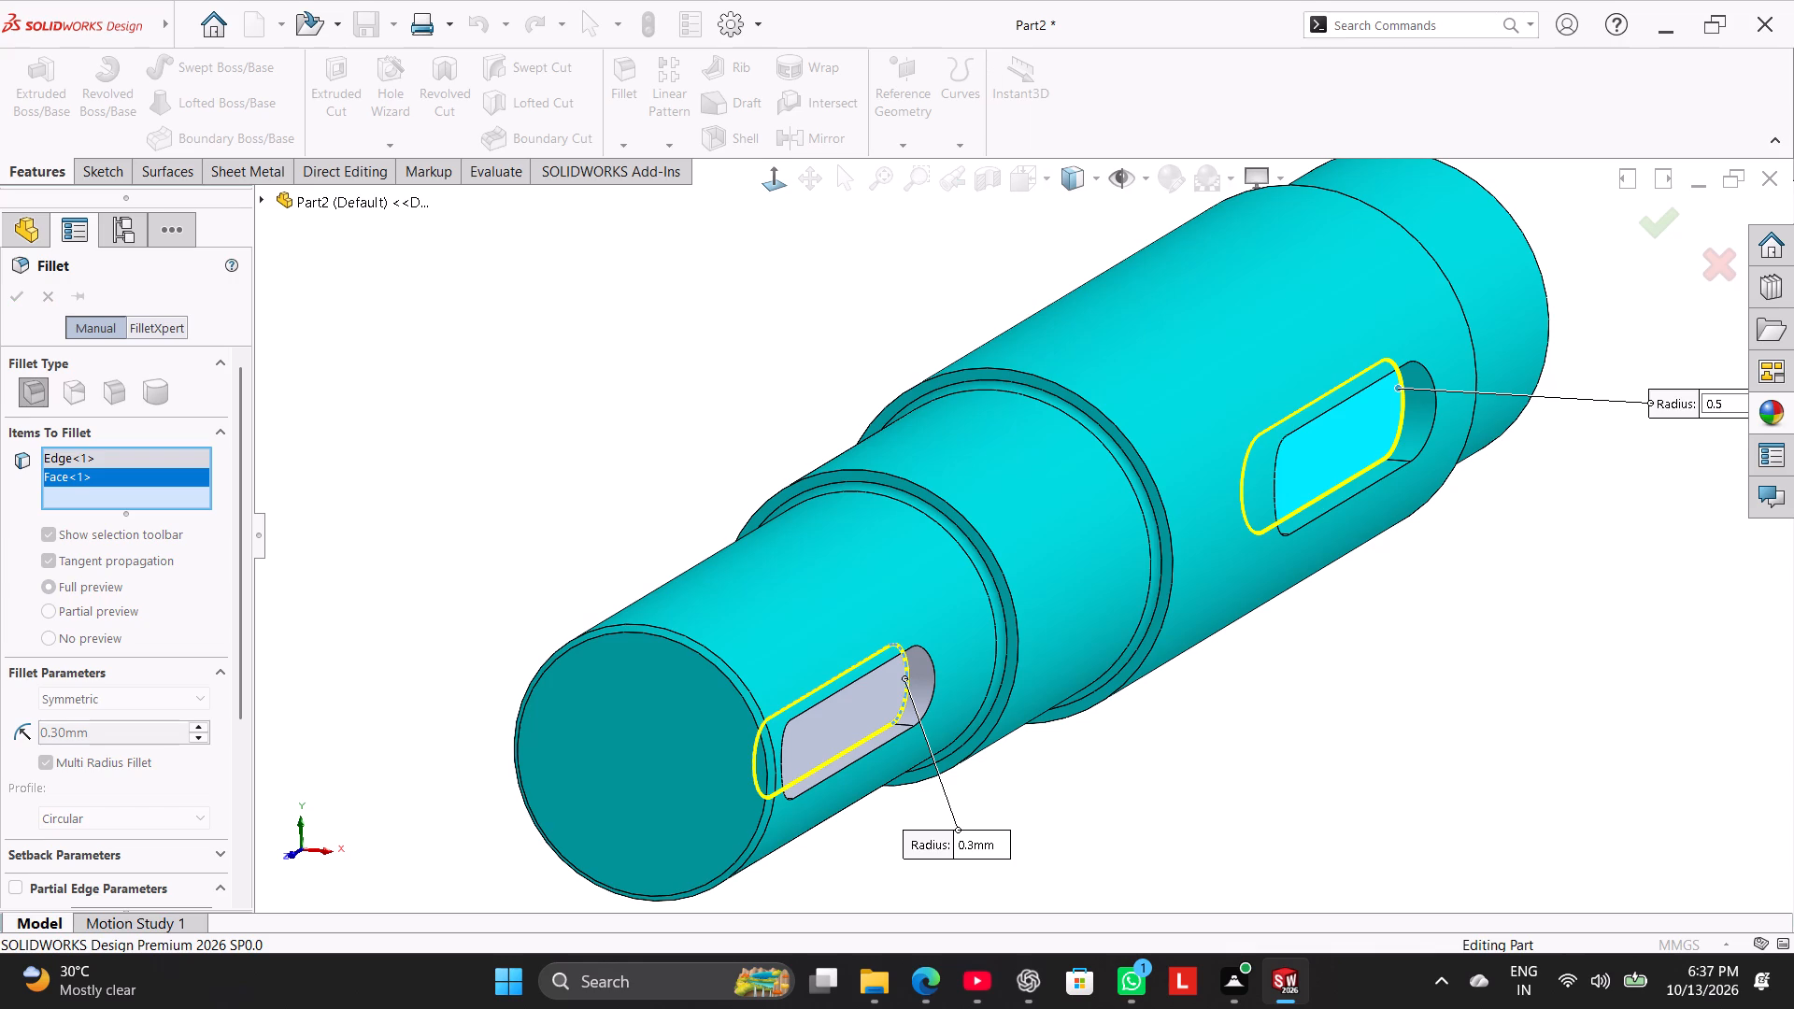
pyautogui.press('Return')
pyautogui.moveTo(734, 399); pyautogui.dragTo(820, 505, button='middle')
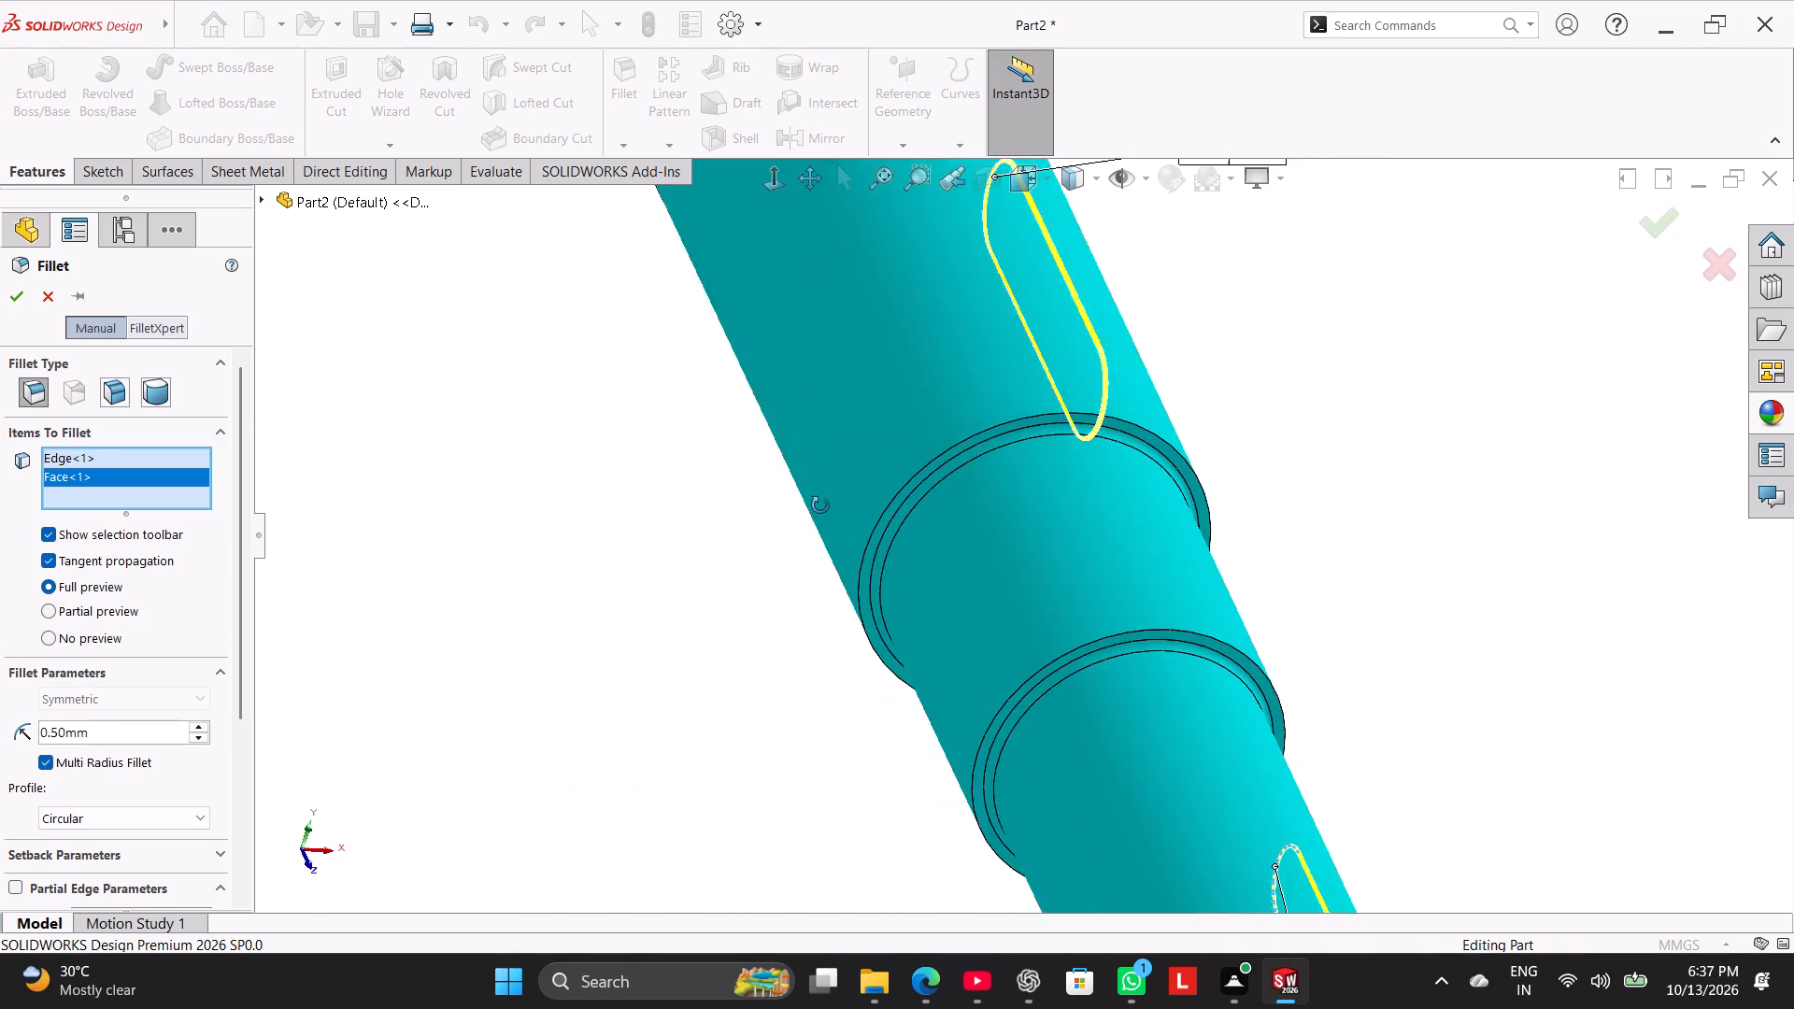
pyautogui.moveTo(820, 505); pyautogui.dragTo(712, 348, button='middle')
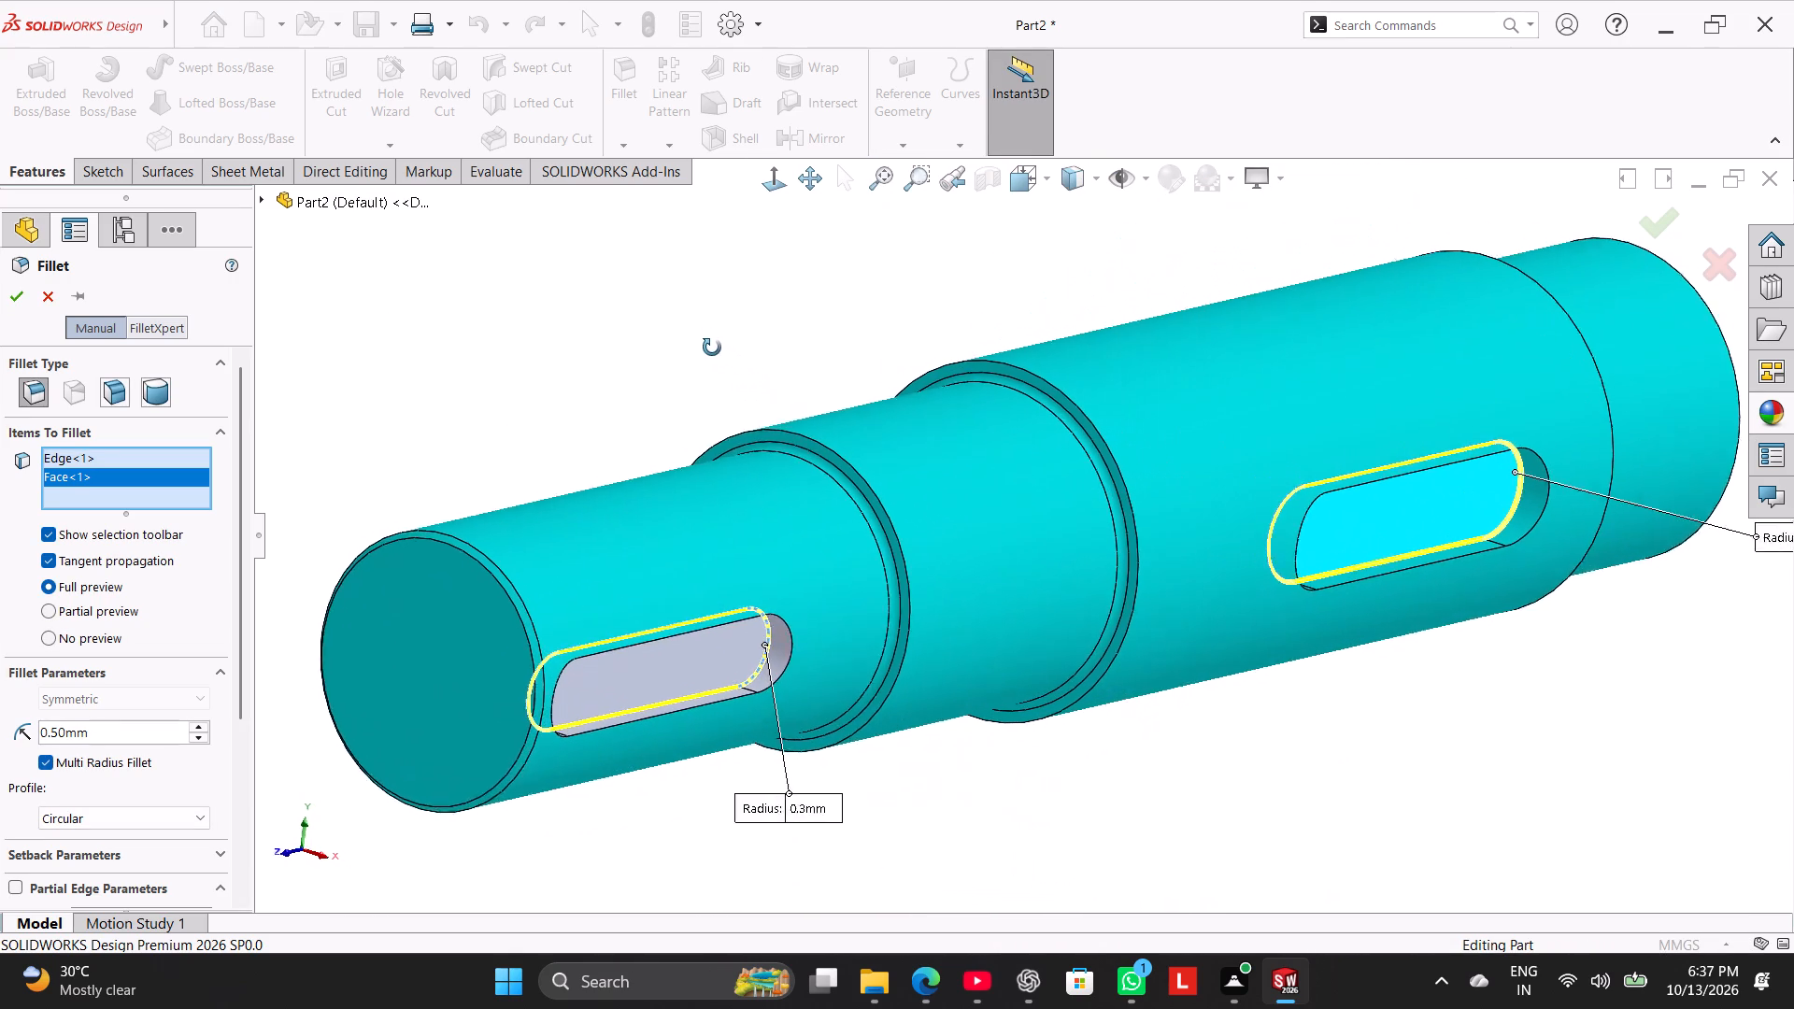
pyautogui.moveTo(712, 348); pyautogui.dragTo(710, 346, button='middle')
pyautogui.scroll(2, 673, 409)
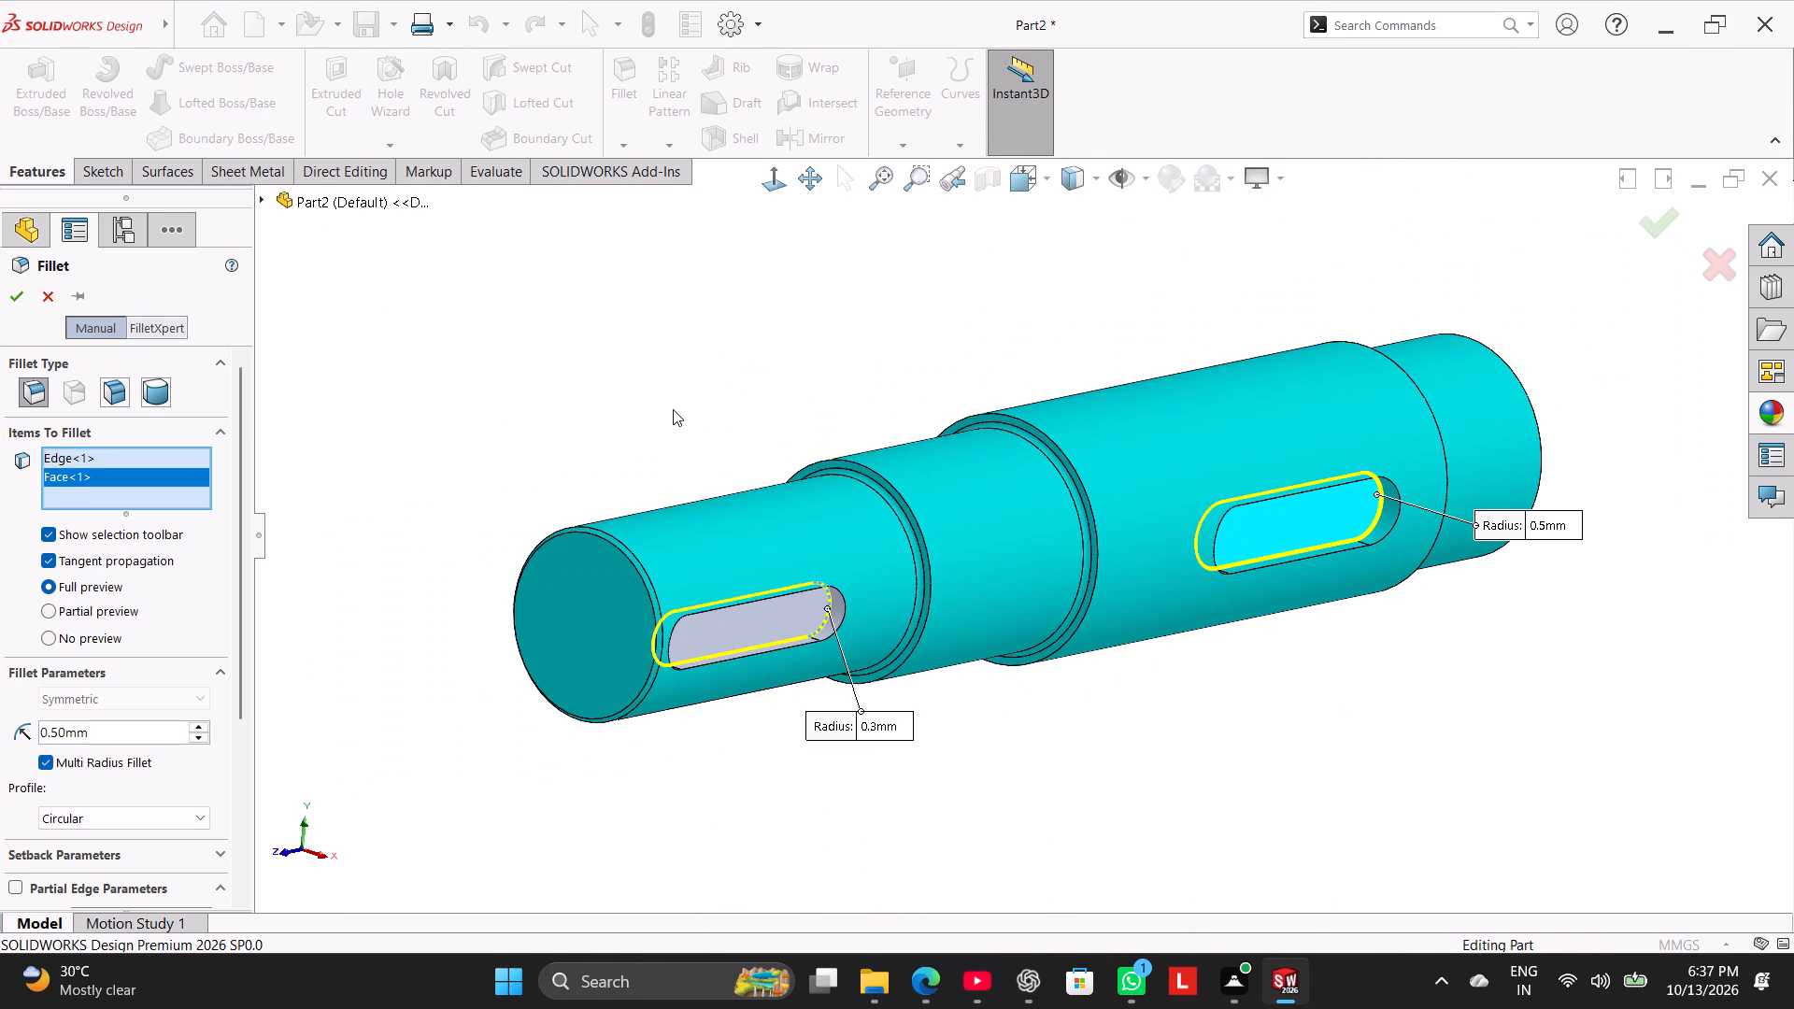
pyautogui.click(15, 293)
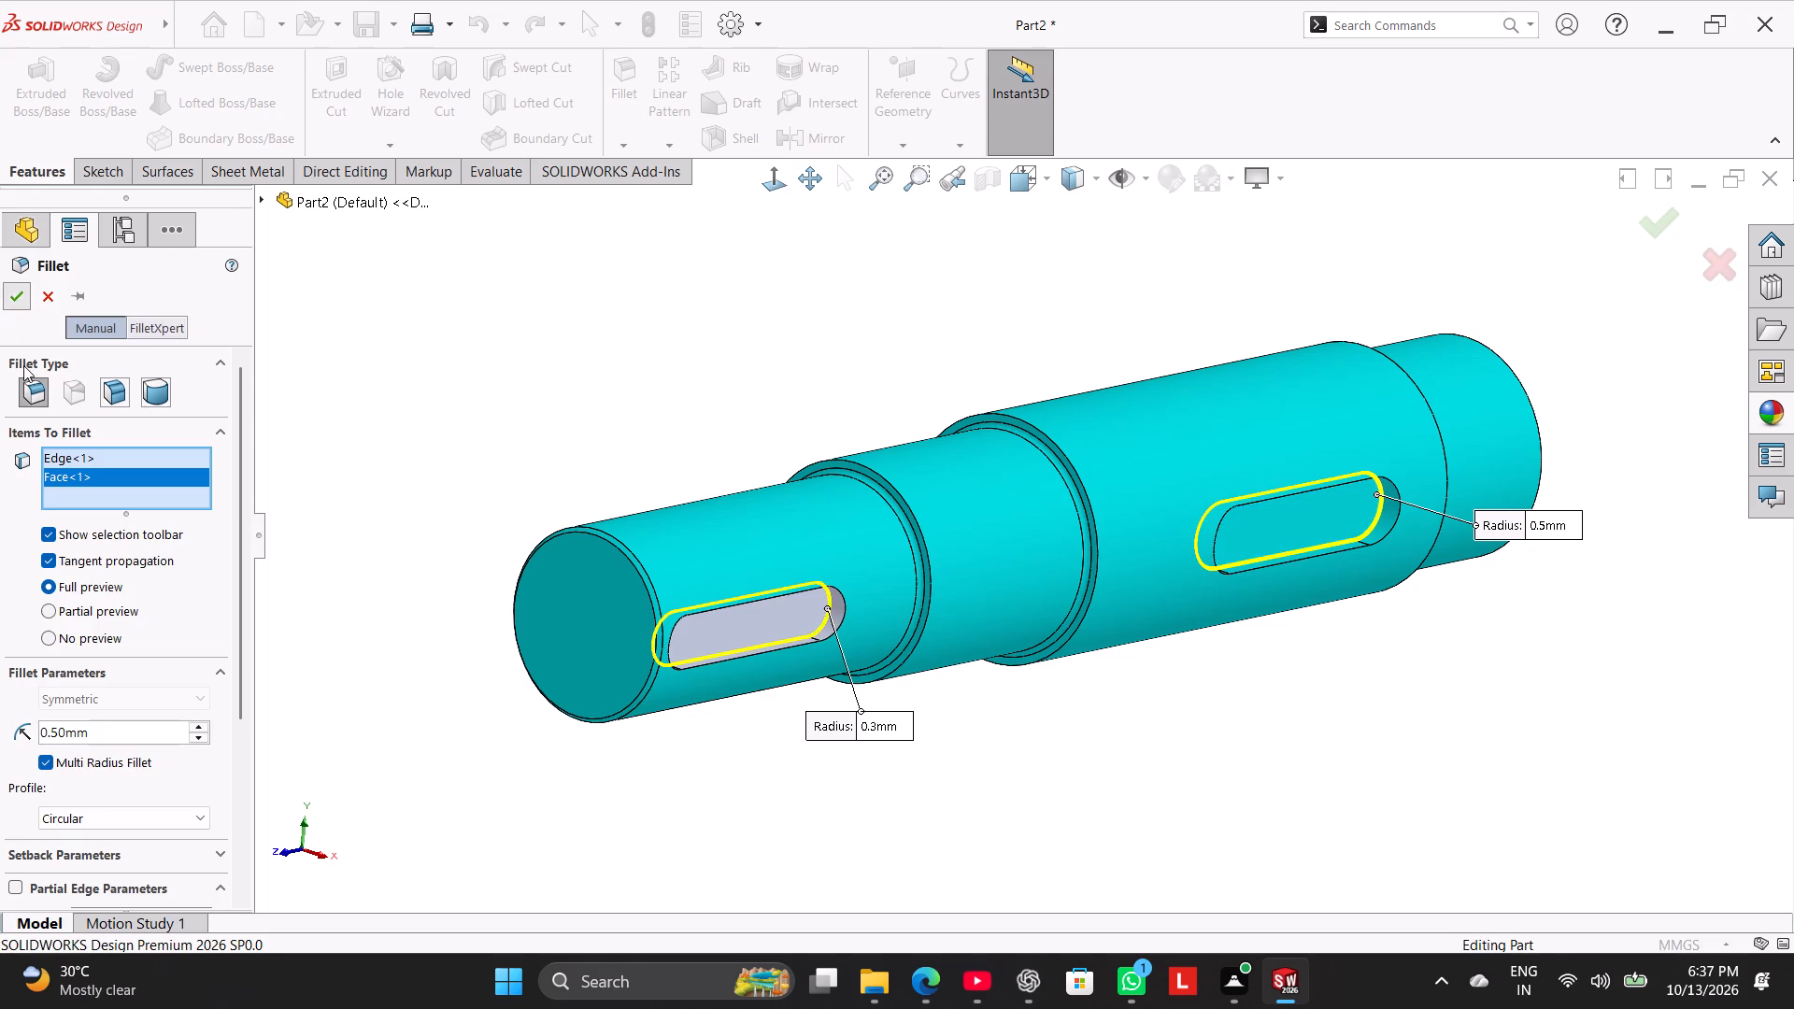
pyautogui.moveTo(401, 521); pyautogui.dragTo(736, 386, button='right')
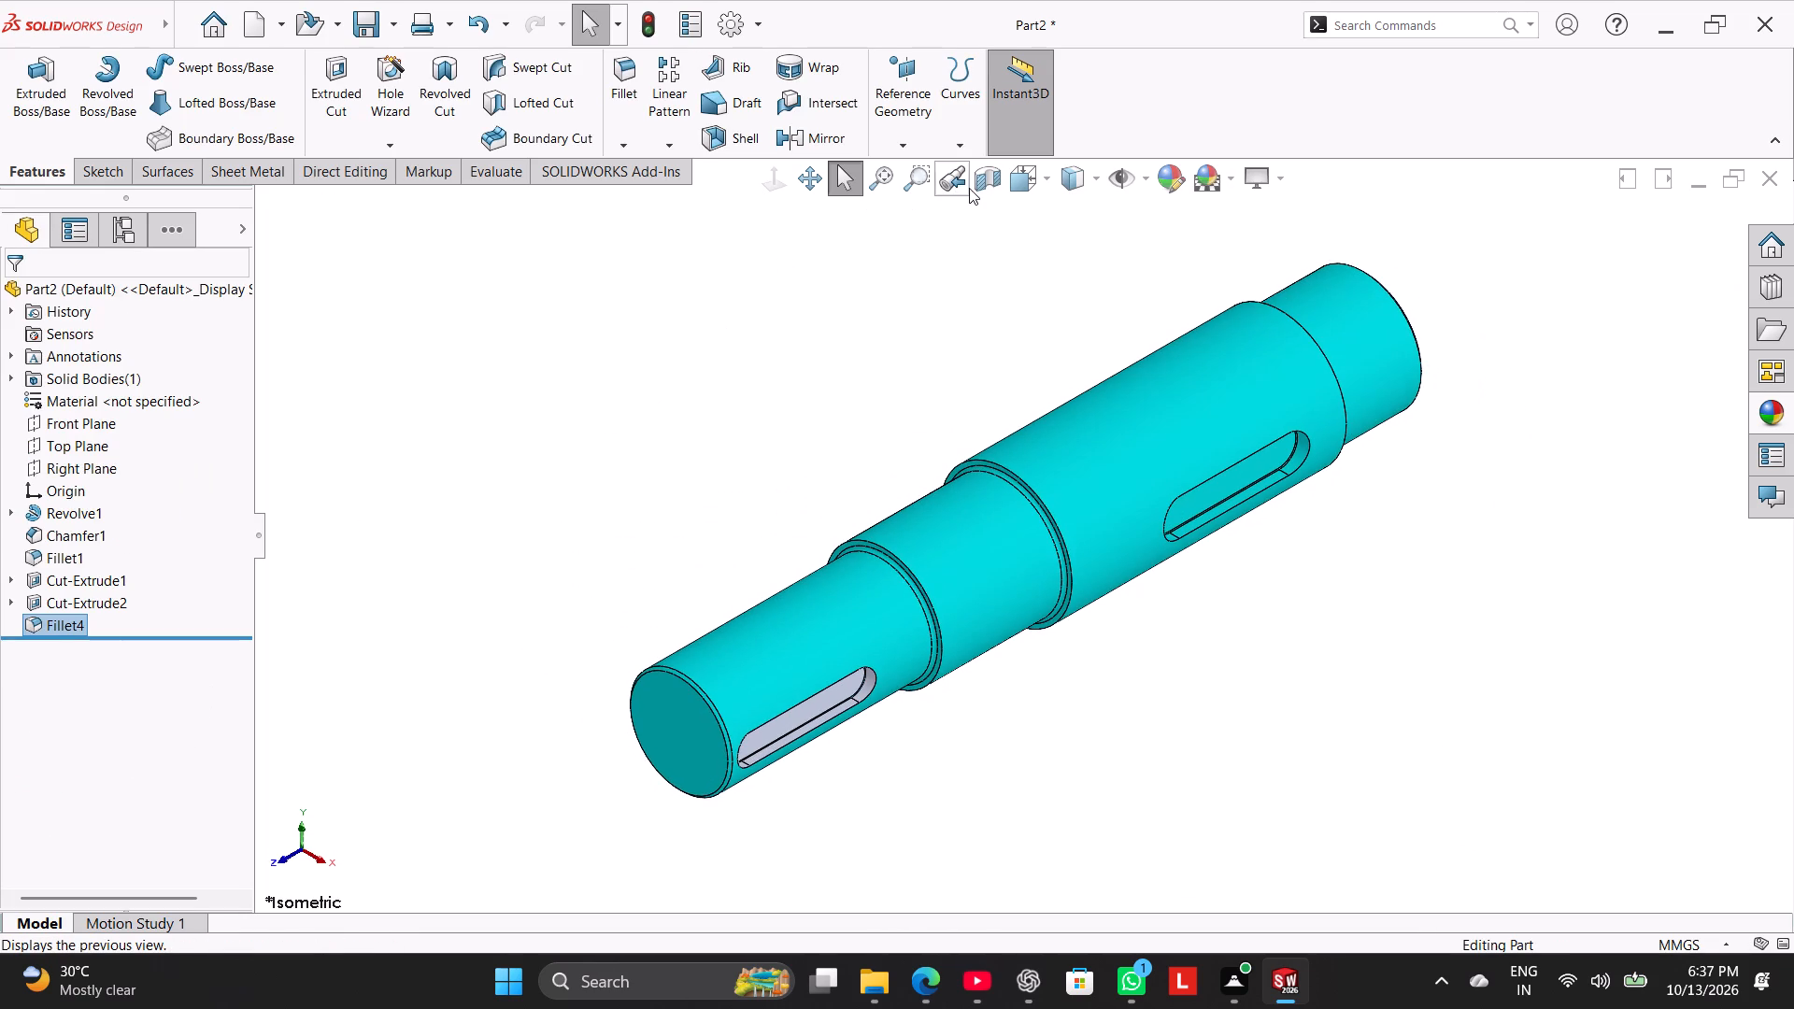
# Inspect the keyways with a zonal section preview parallel to the Front Plane at 152 mm, discard the section and return to isometric view.
pyautogui.click(995, 183)
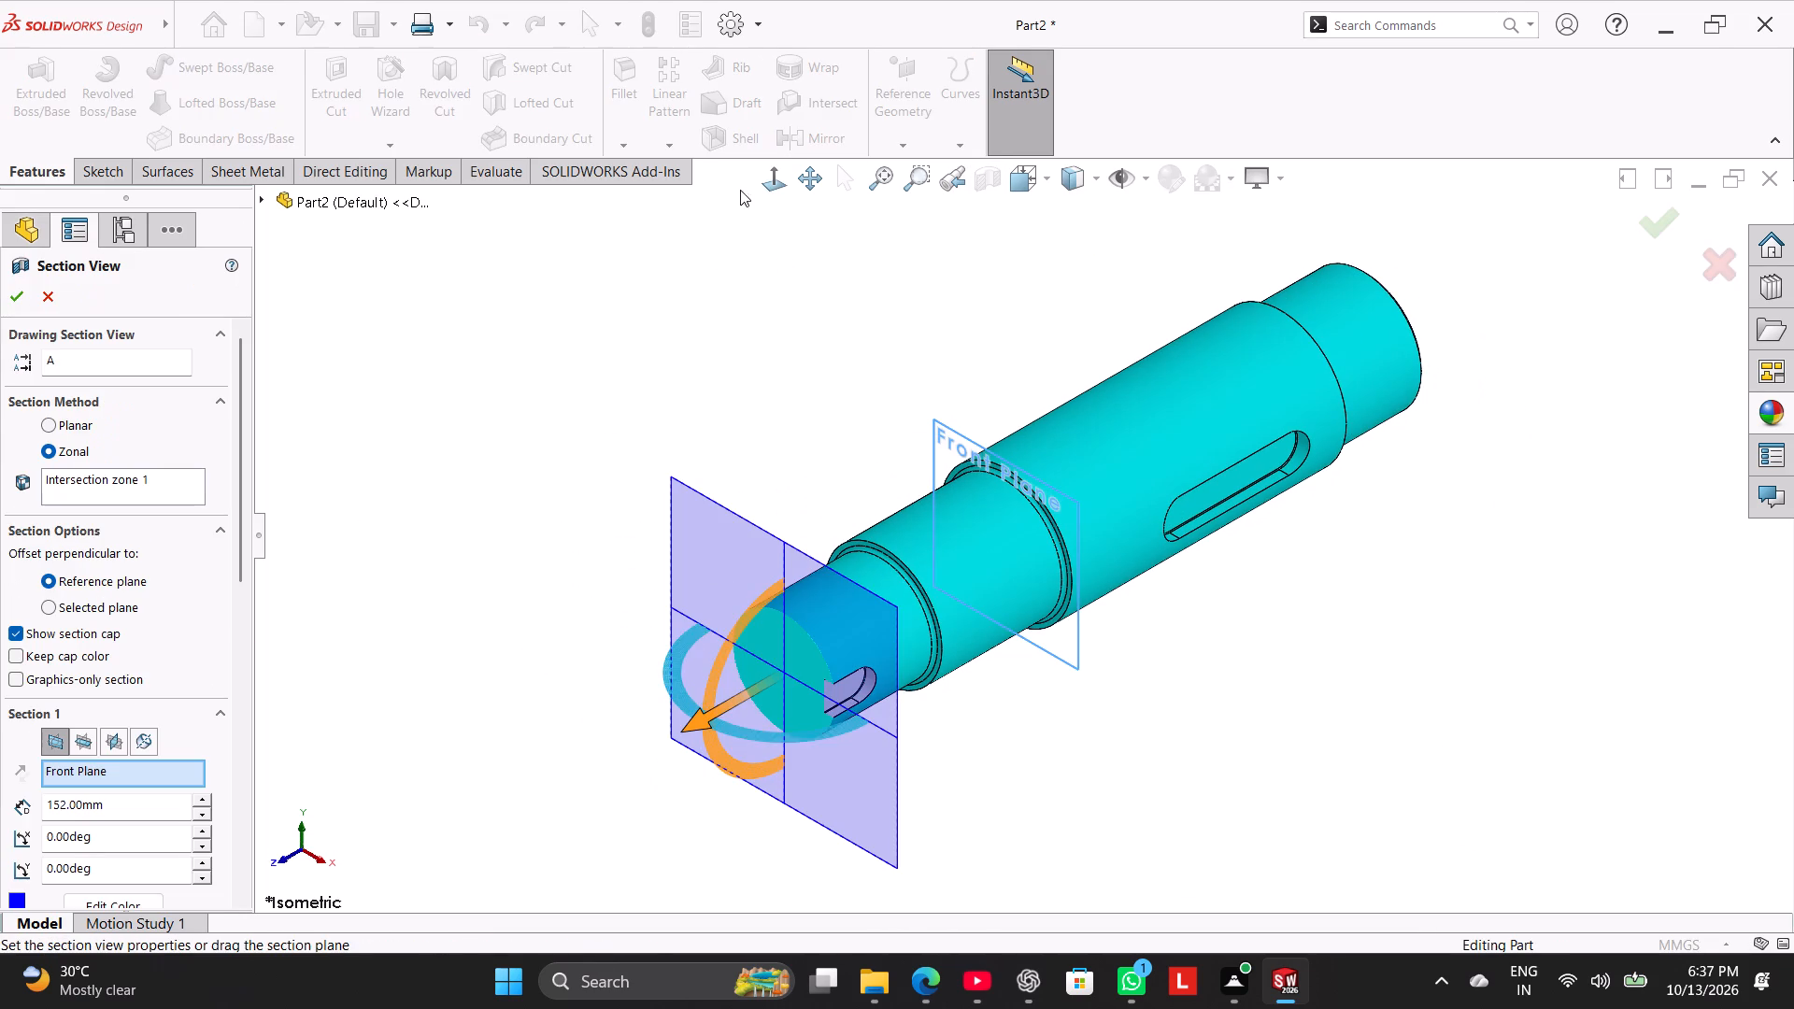
pyautogui.click(780, 178)
pyautogui.click(529, 478)
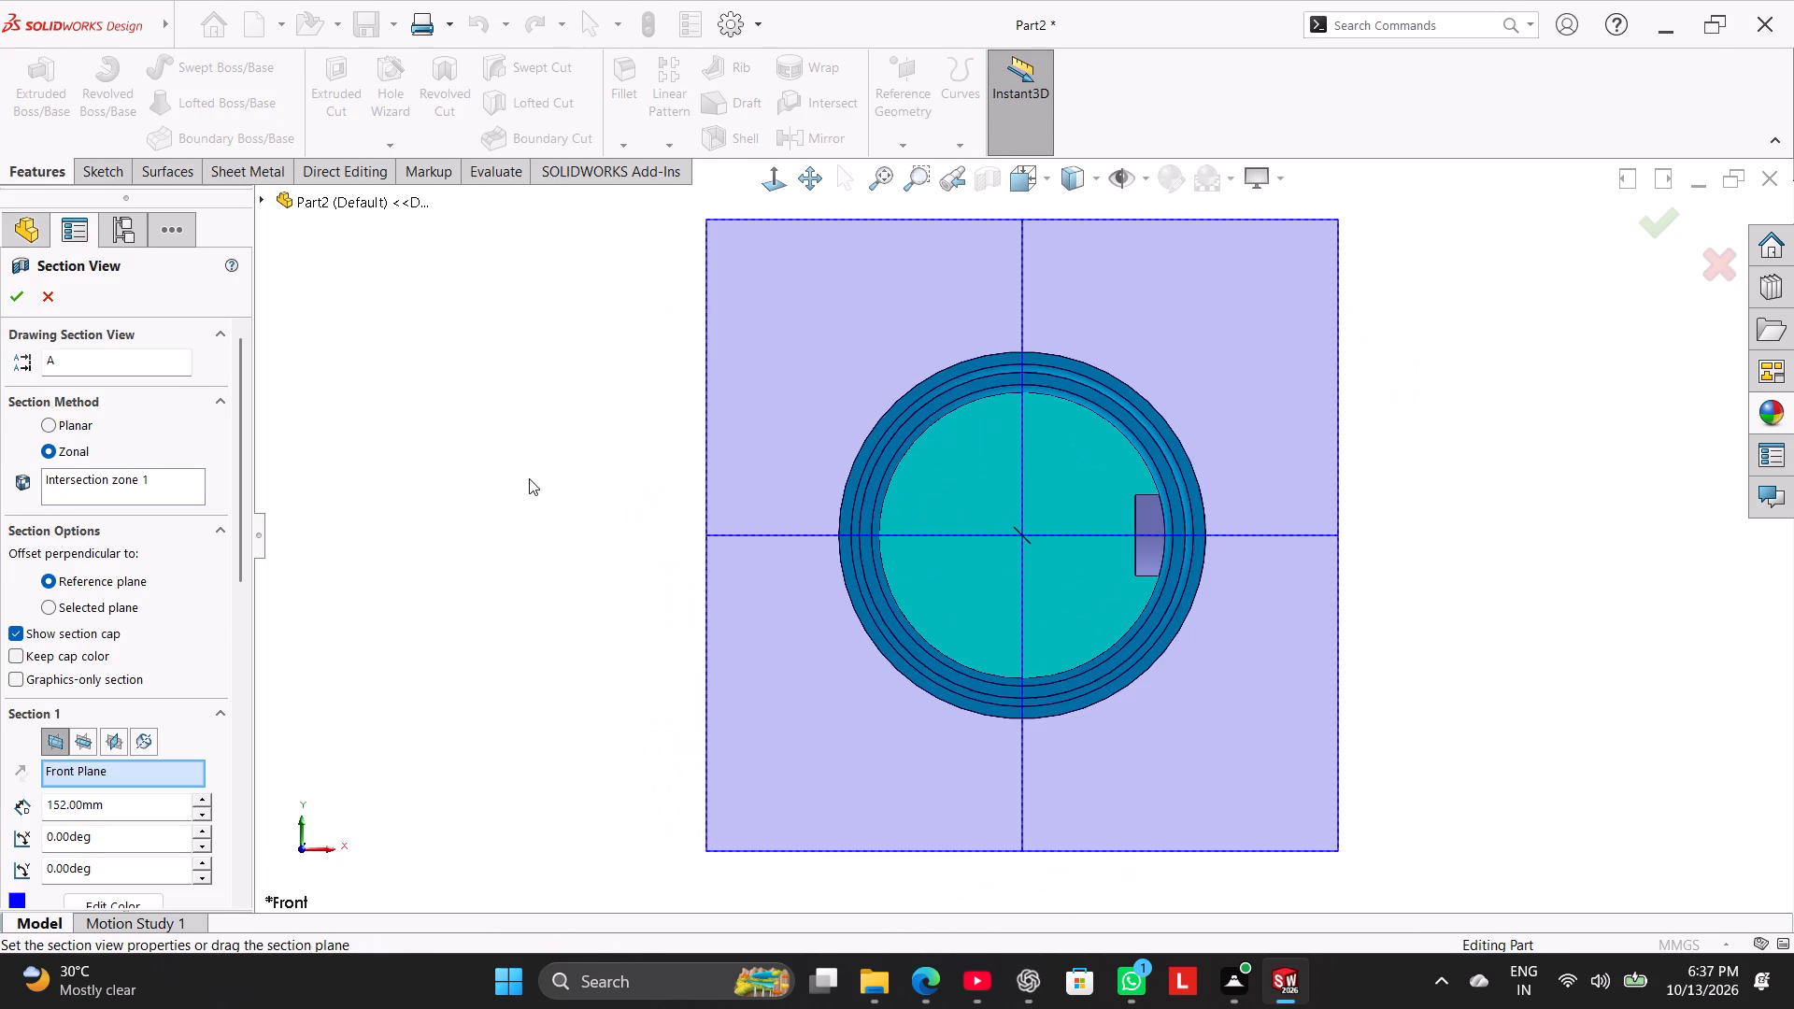
pyautogui.moveTo(529, 478); pyautogui.dragTo(521, 459, button='middle')
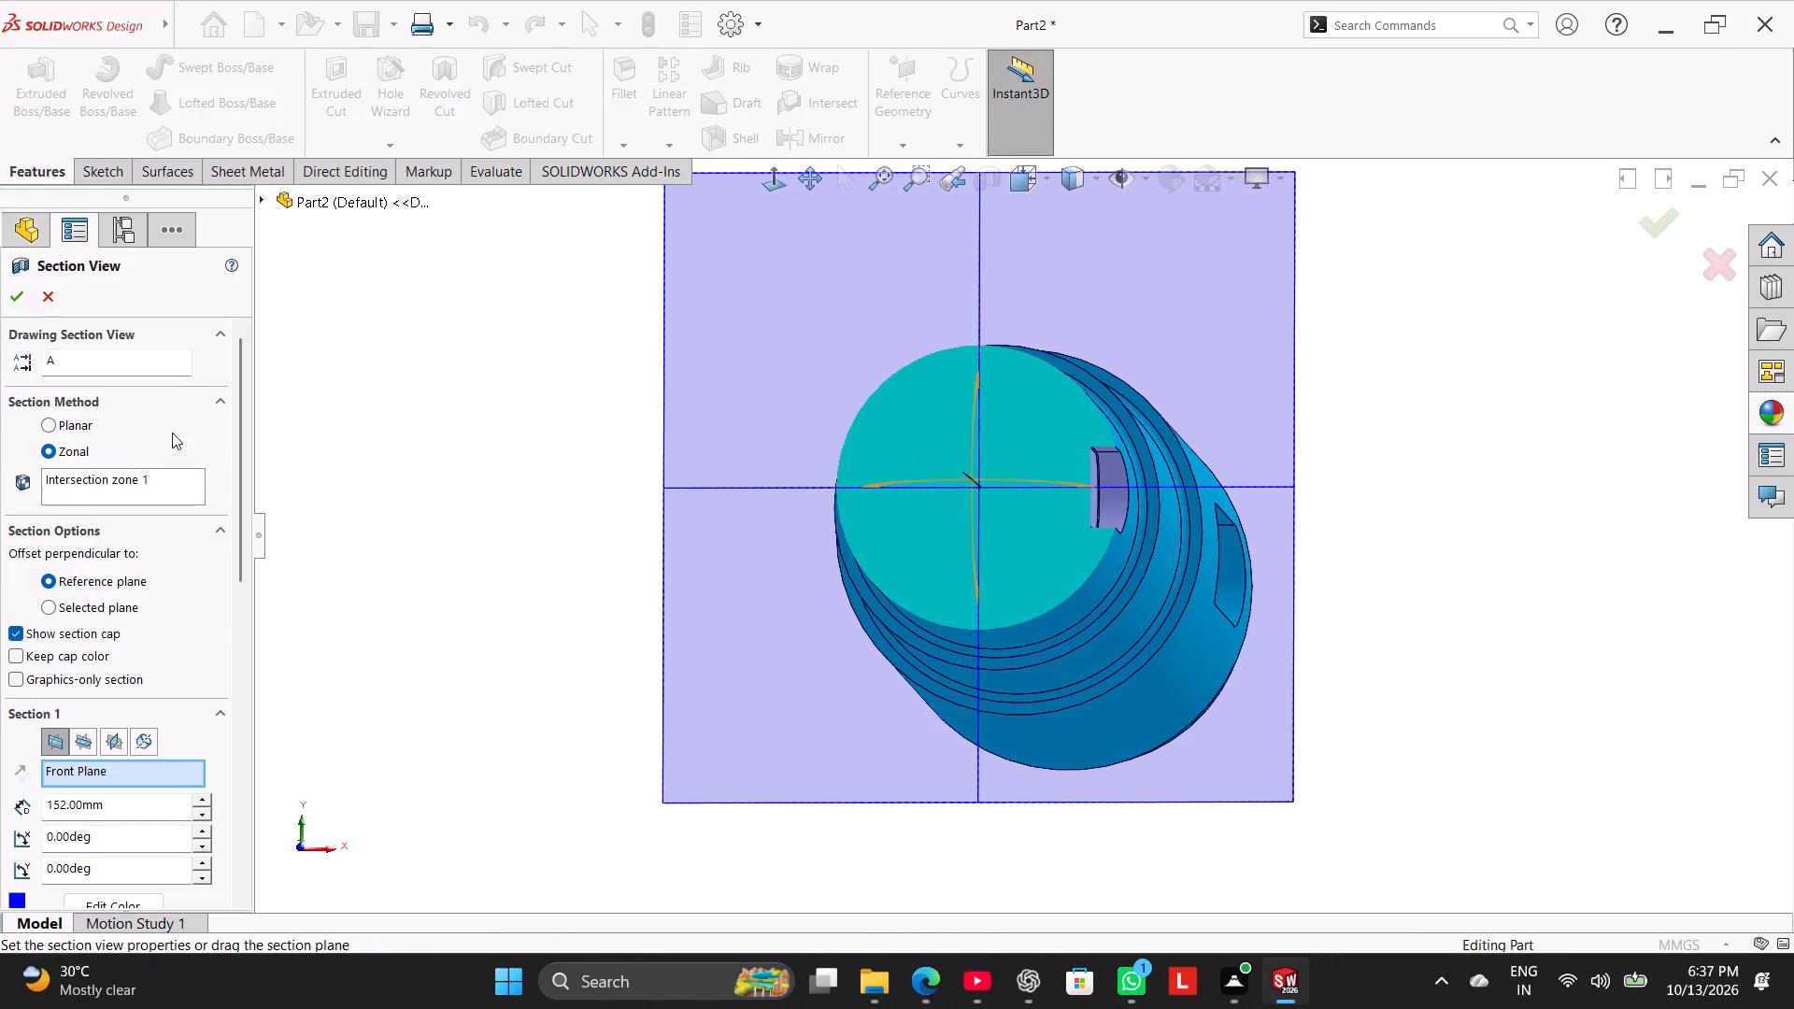
pyautogui.click(41, 298)
pyautogui.moveTo(501, 547); pyautogui.dragTo(835, 438, button='right')
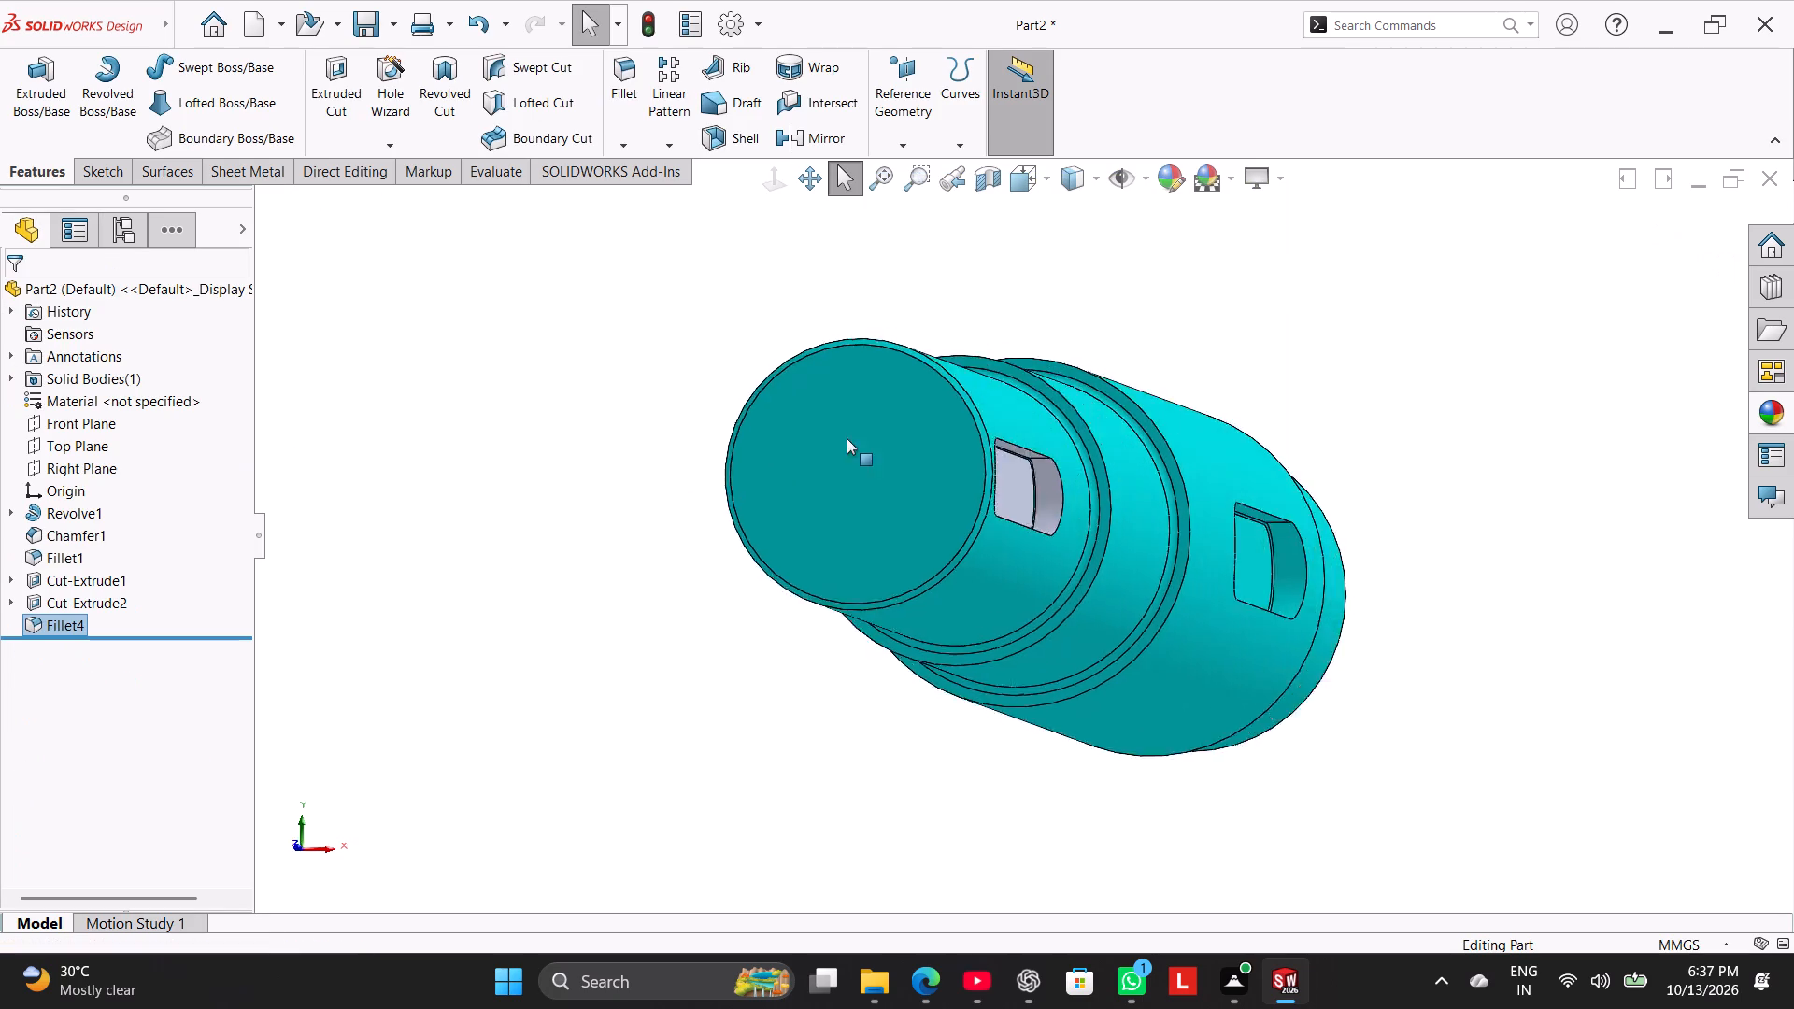
pyautogui.moveTo(525, 684); pyautogui.dragTo(766, 477, button='right')
pyautogui.click(537, 586)
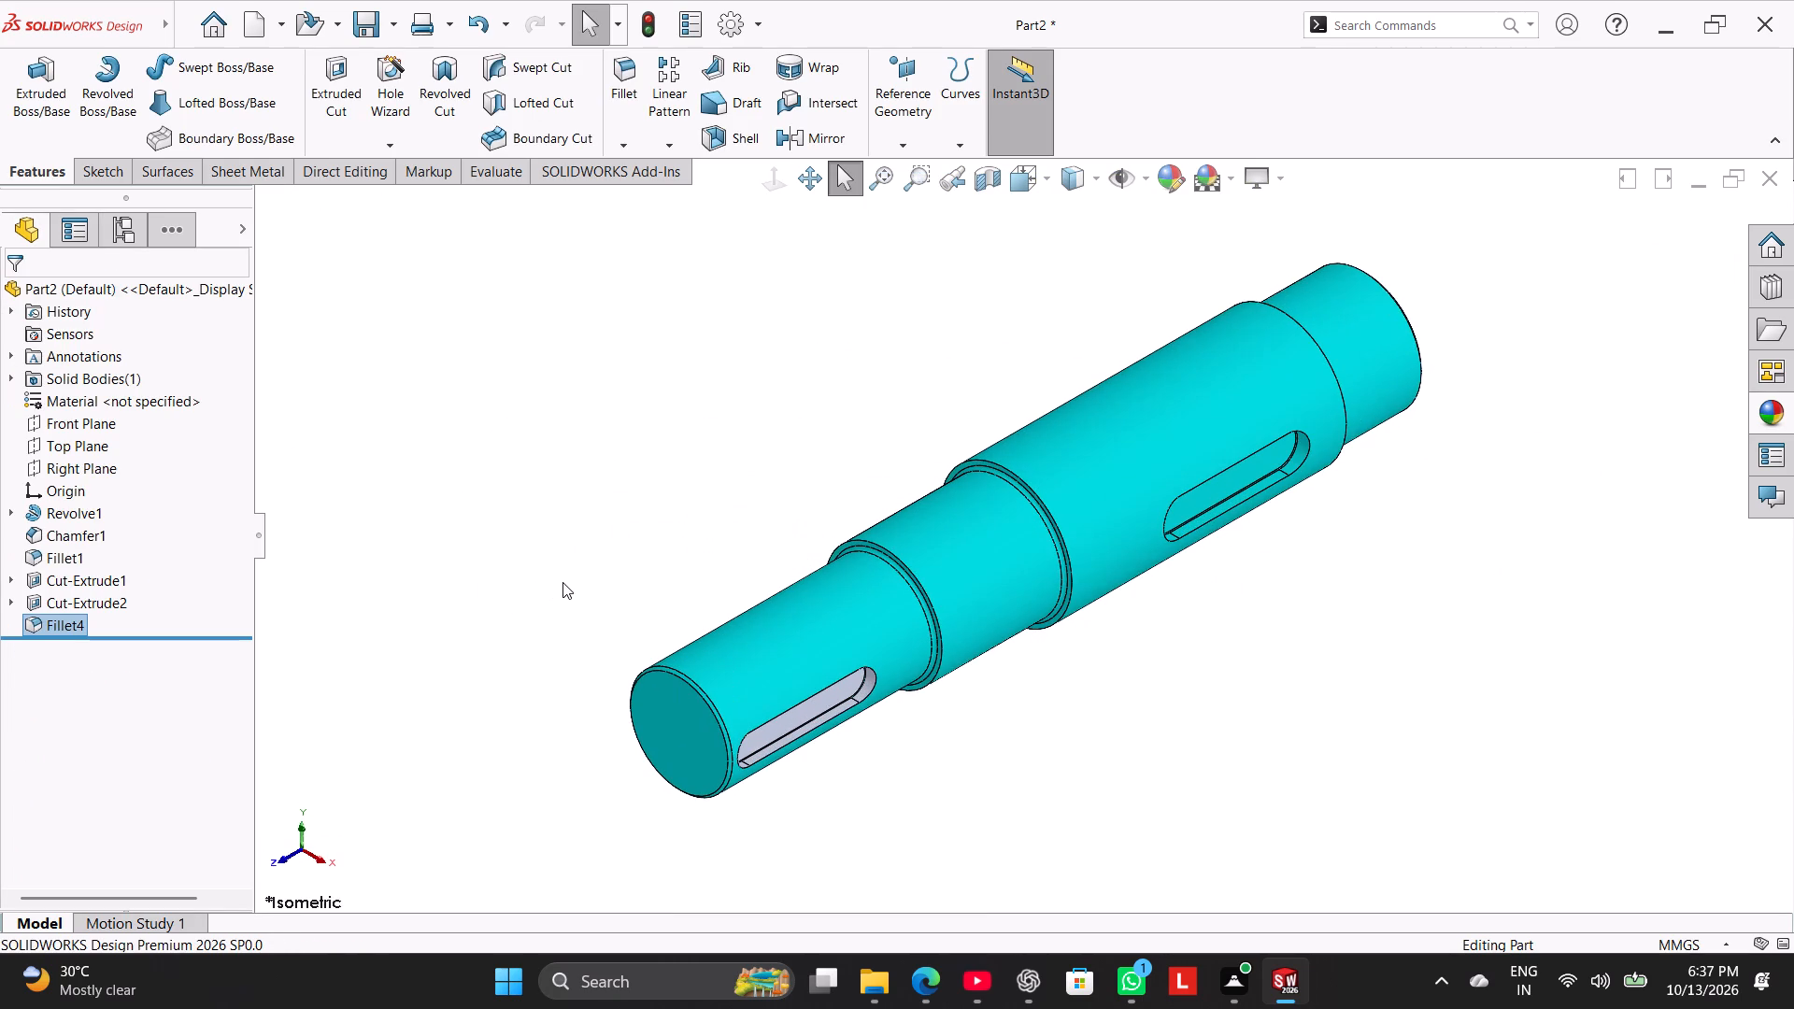
# Apply the sandblasted aluminum appearance to both keyway cuts and their floor fillet, keeping the isometric view.
pyautogui.keyDown('ctrl'); pyautogui.click(62, 621); pyautogui.keyUp('ctrl')
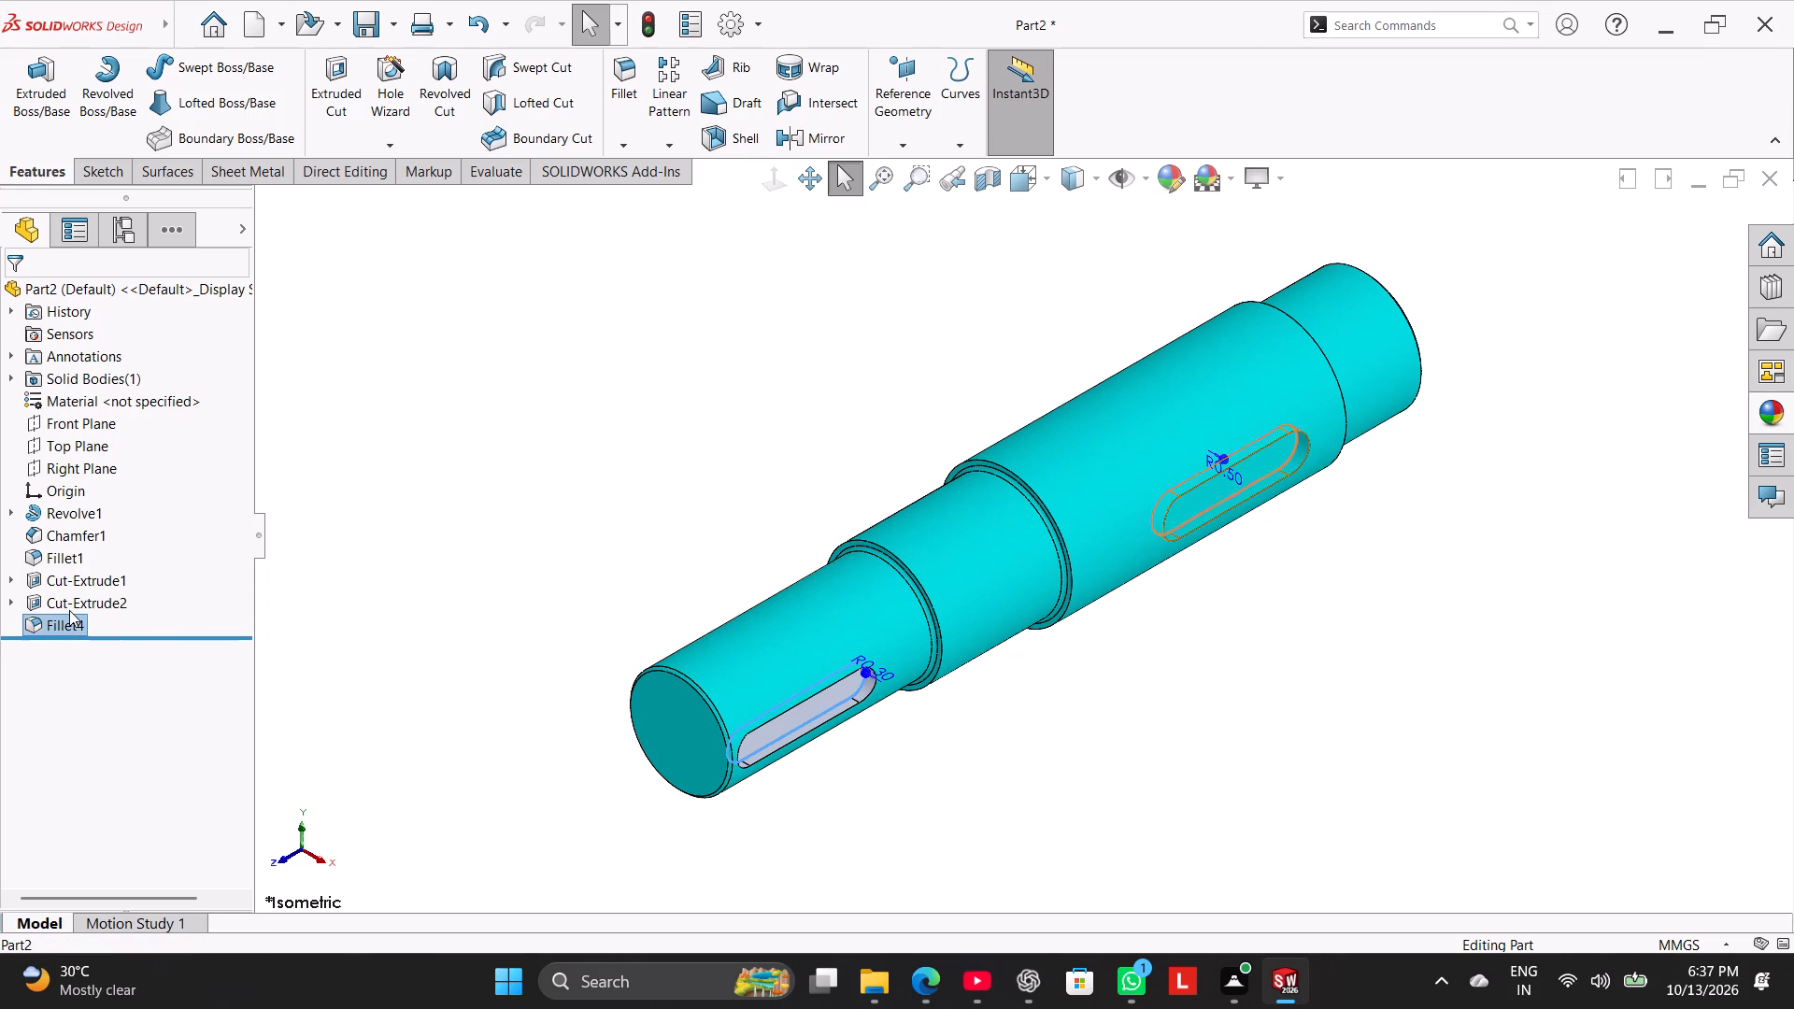
pyautogui.keyDown('ctrl'); pyautogui.click(69, 610); pyautogui.keyUp('ctrl')
pyautogui.keyDown('ctrl'); pyautogui.click(81, 587); pyautogui.keyUp('ctrl')
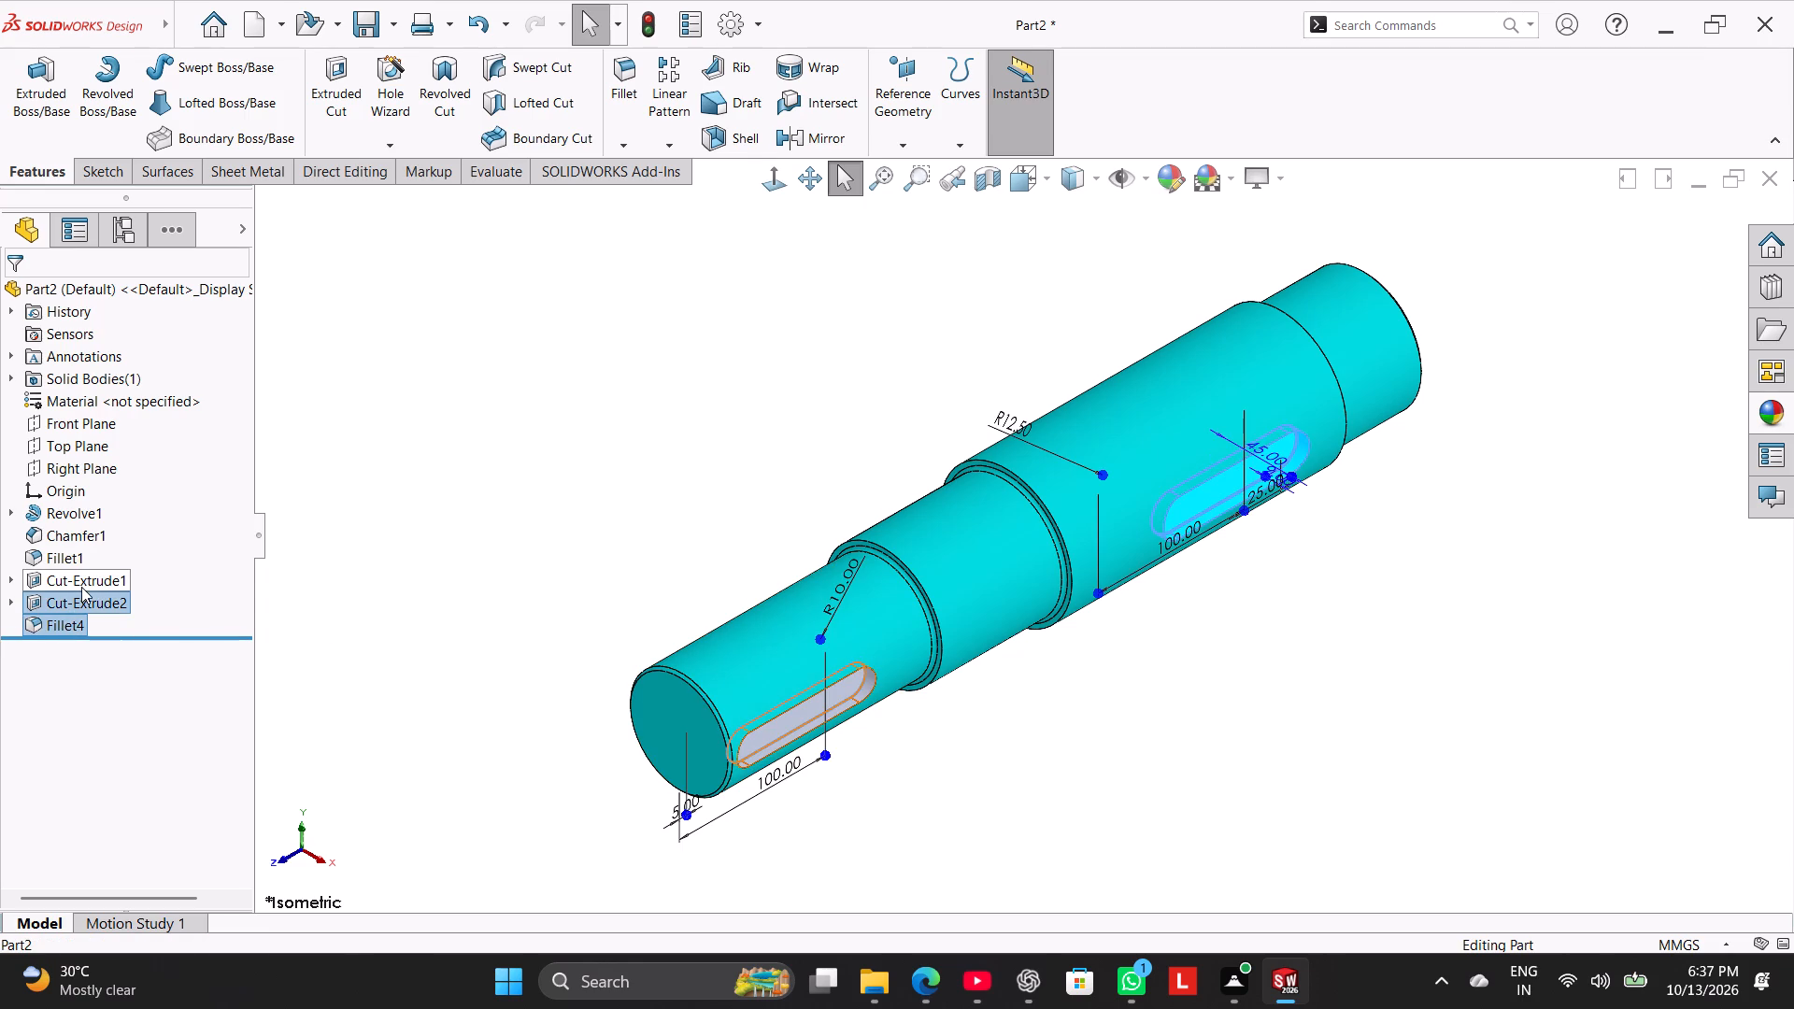
pyautogui.click(1167, 180)
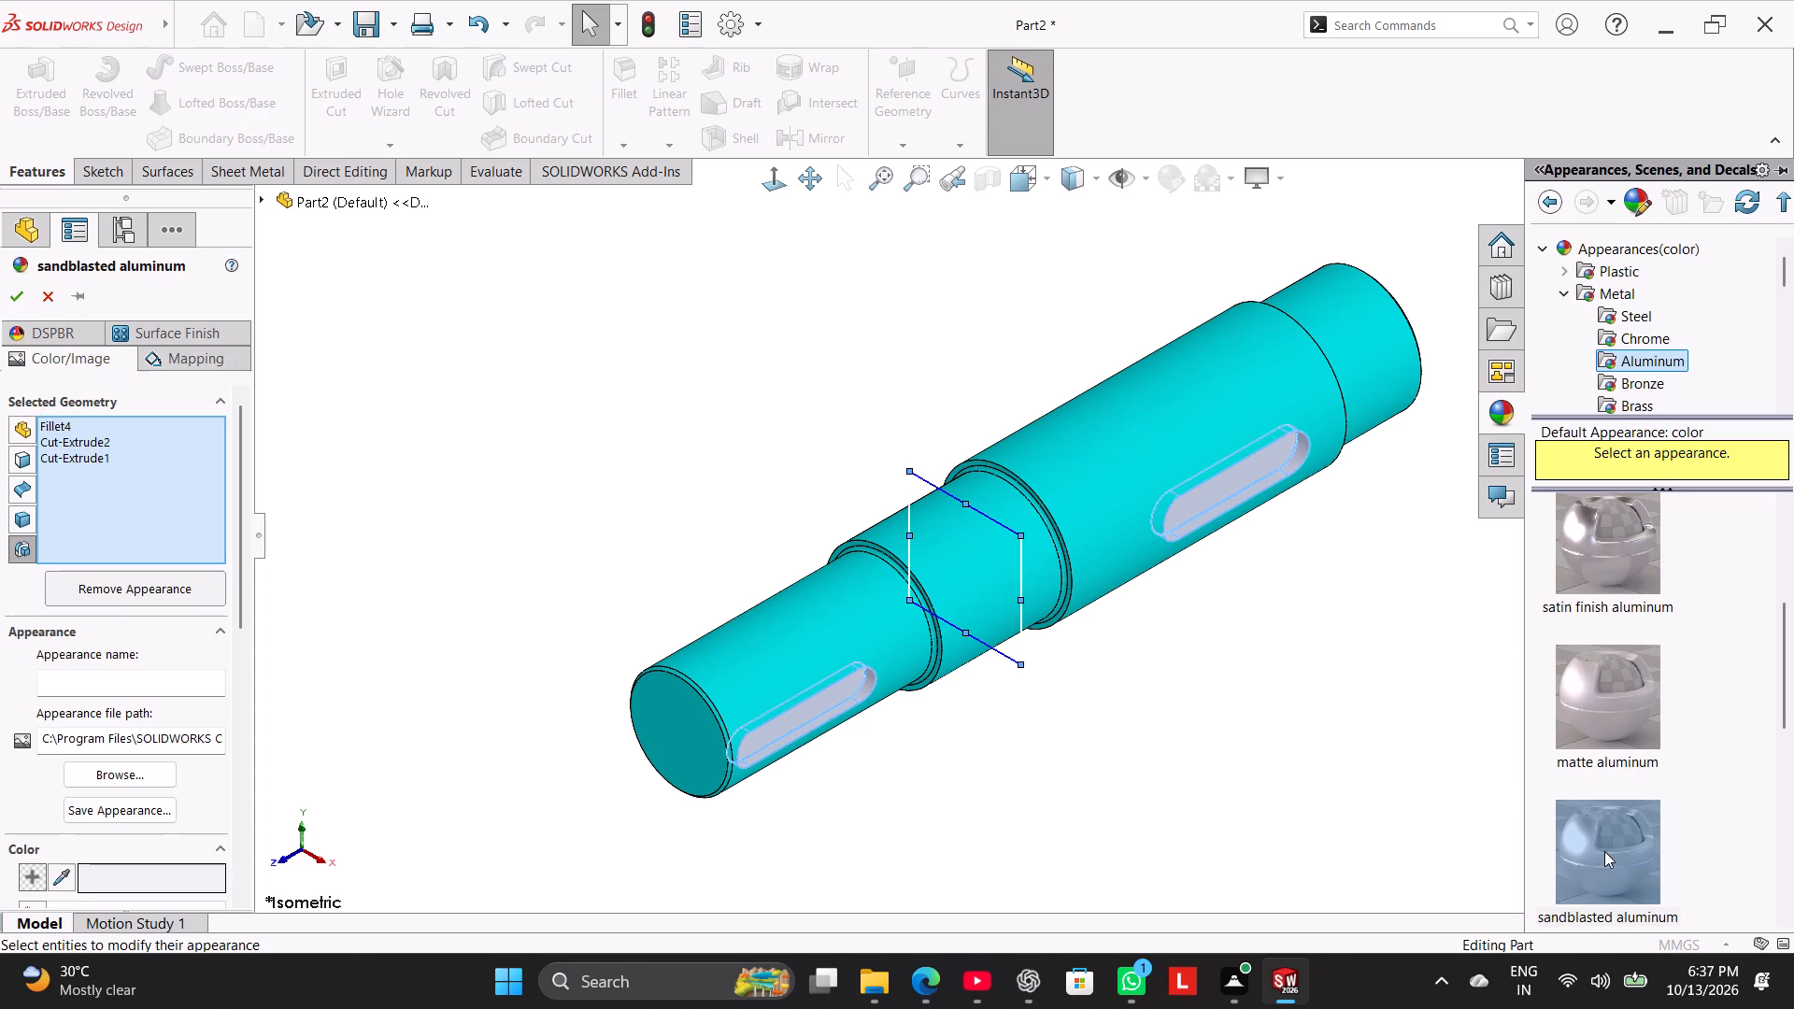
pyautogui.doubleClick(1604, 851)
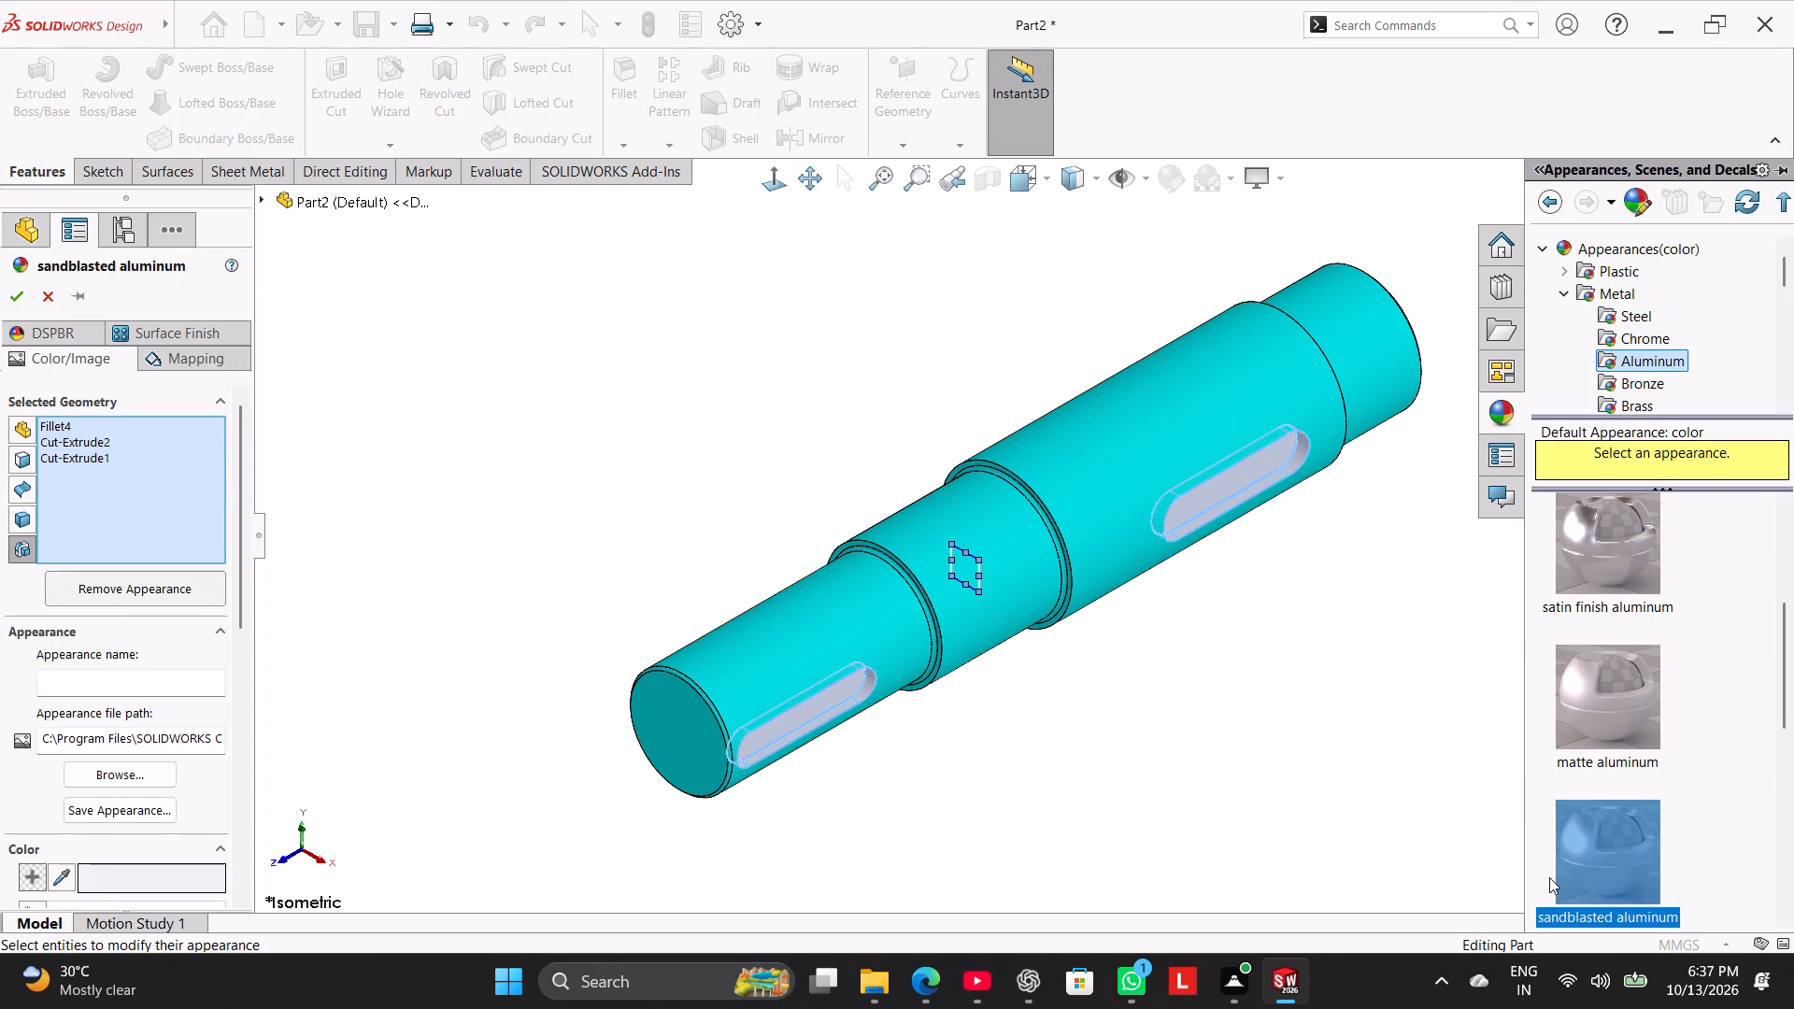
pyautogui.doubleClick(1634, 863)
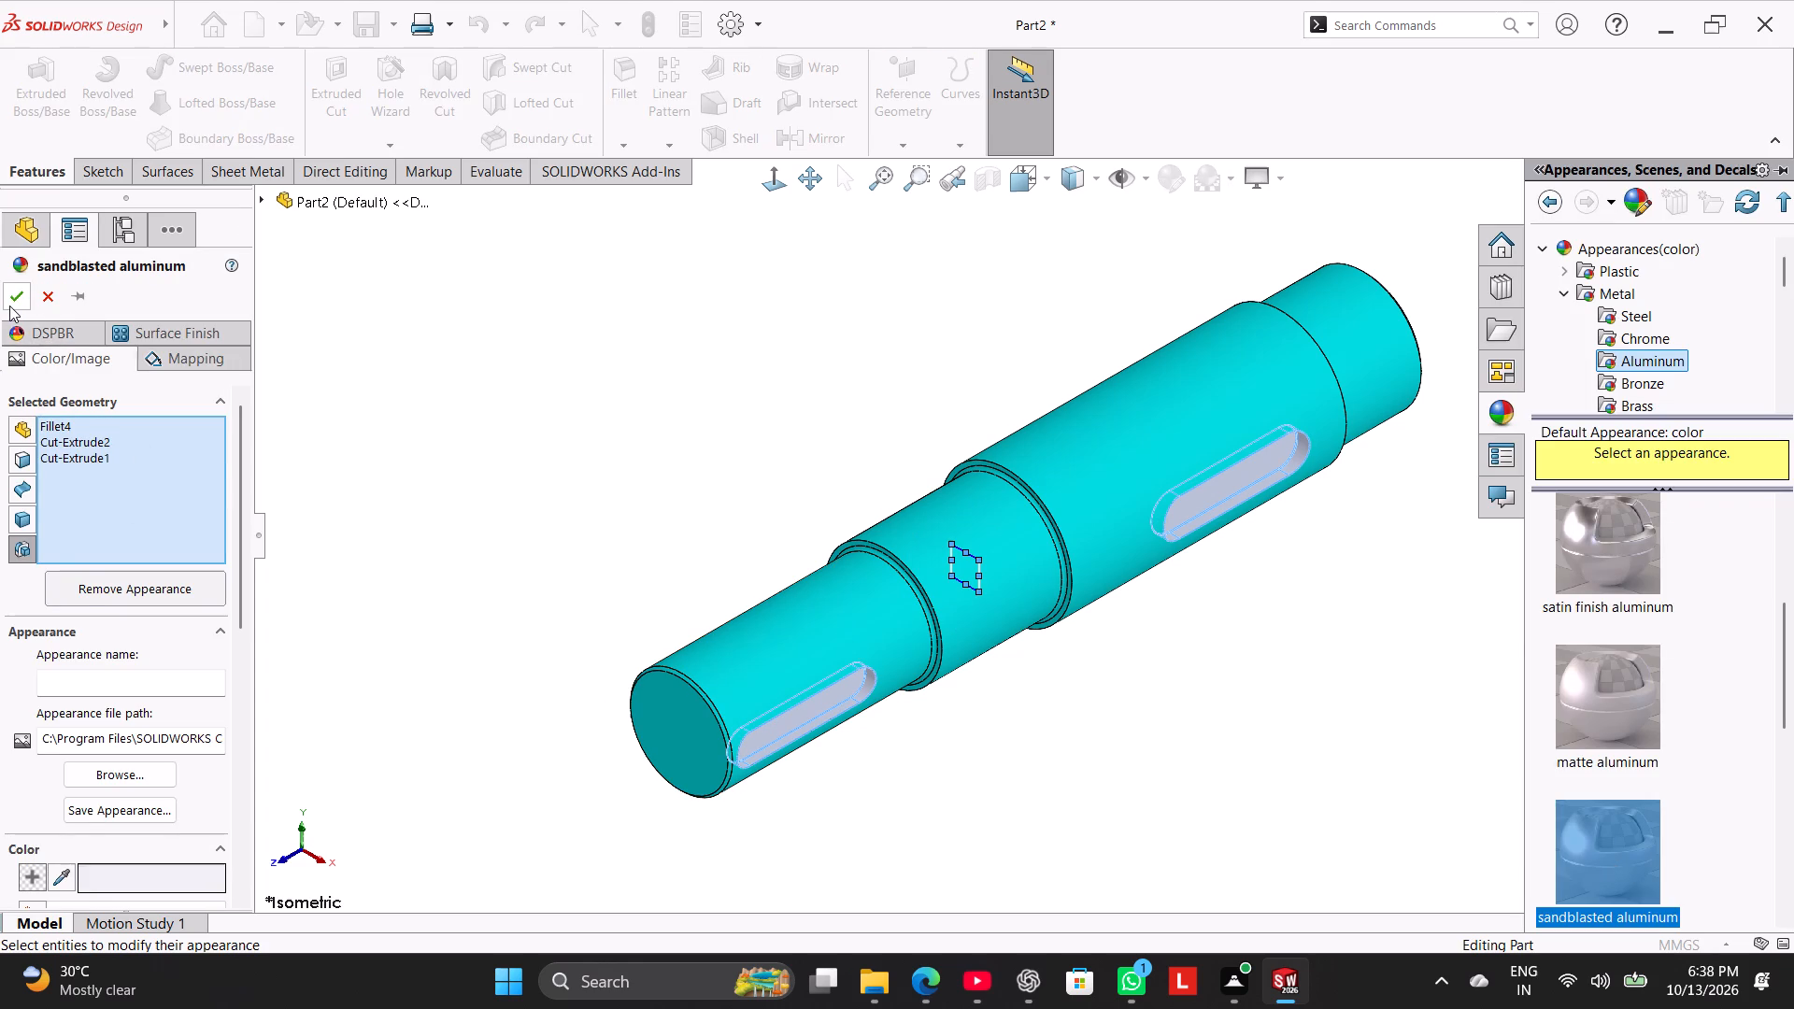
pyautogui.click(9, 306)
pyautogui.click(419, 504)
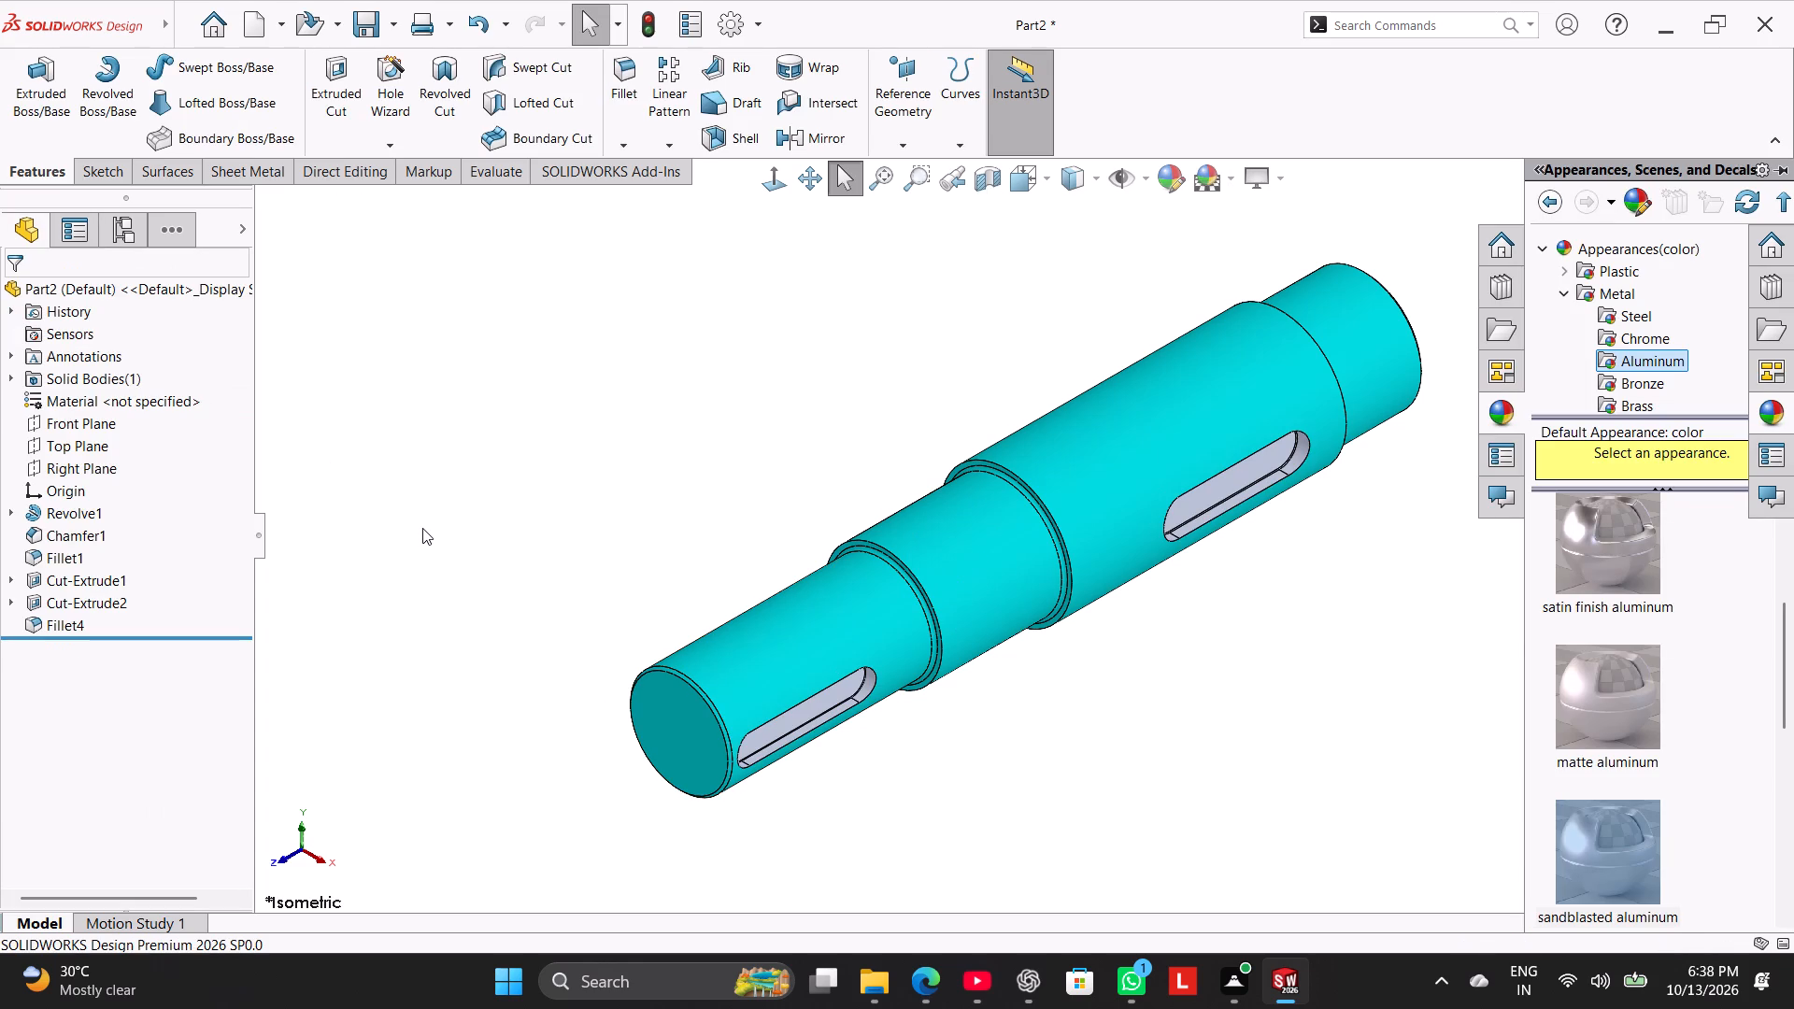
pyautogui.moveTo(420, 556); pyautogui.dragTo(704, 396, button='right')
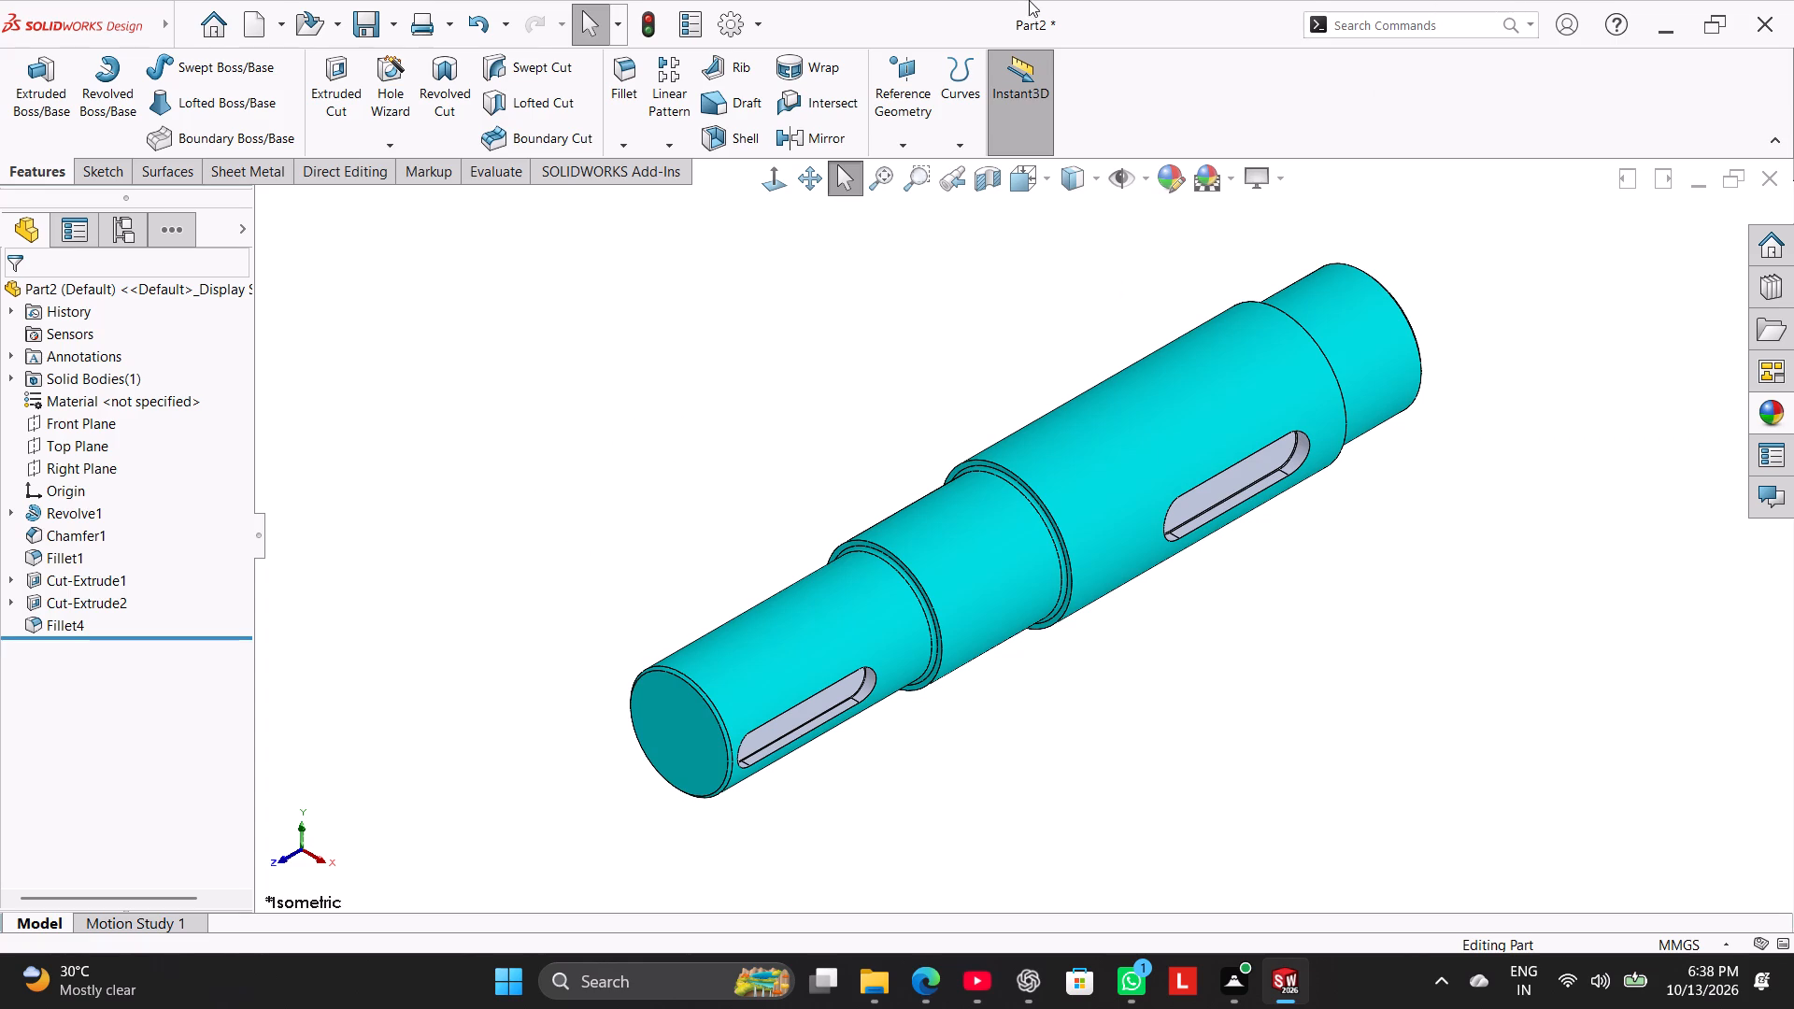
# Save the part as Stepped Slotted Shaft in the Worked folder.
pyautogui.click(375, 9)
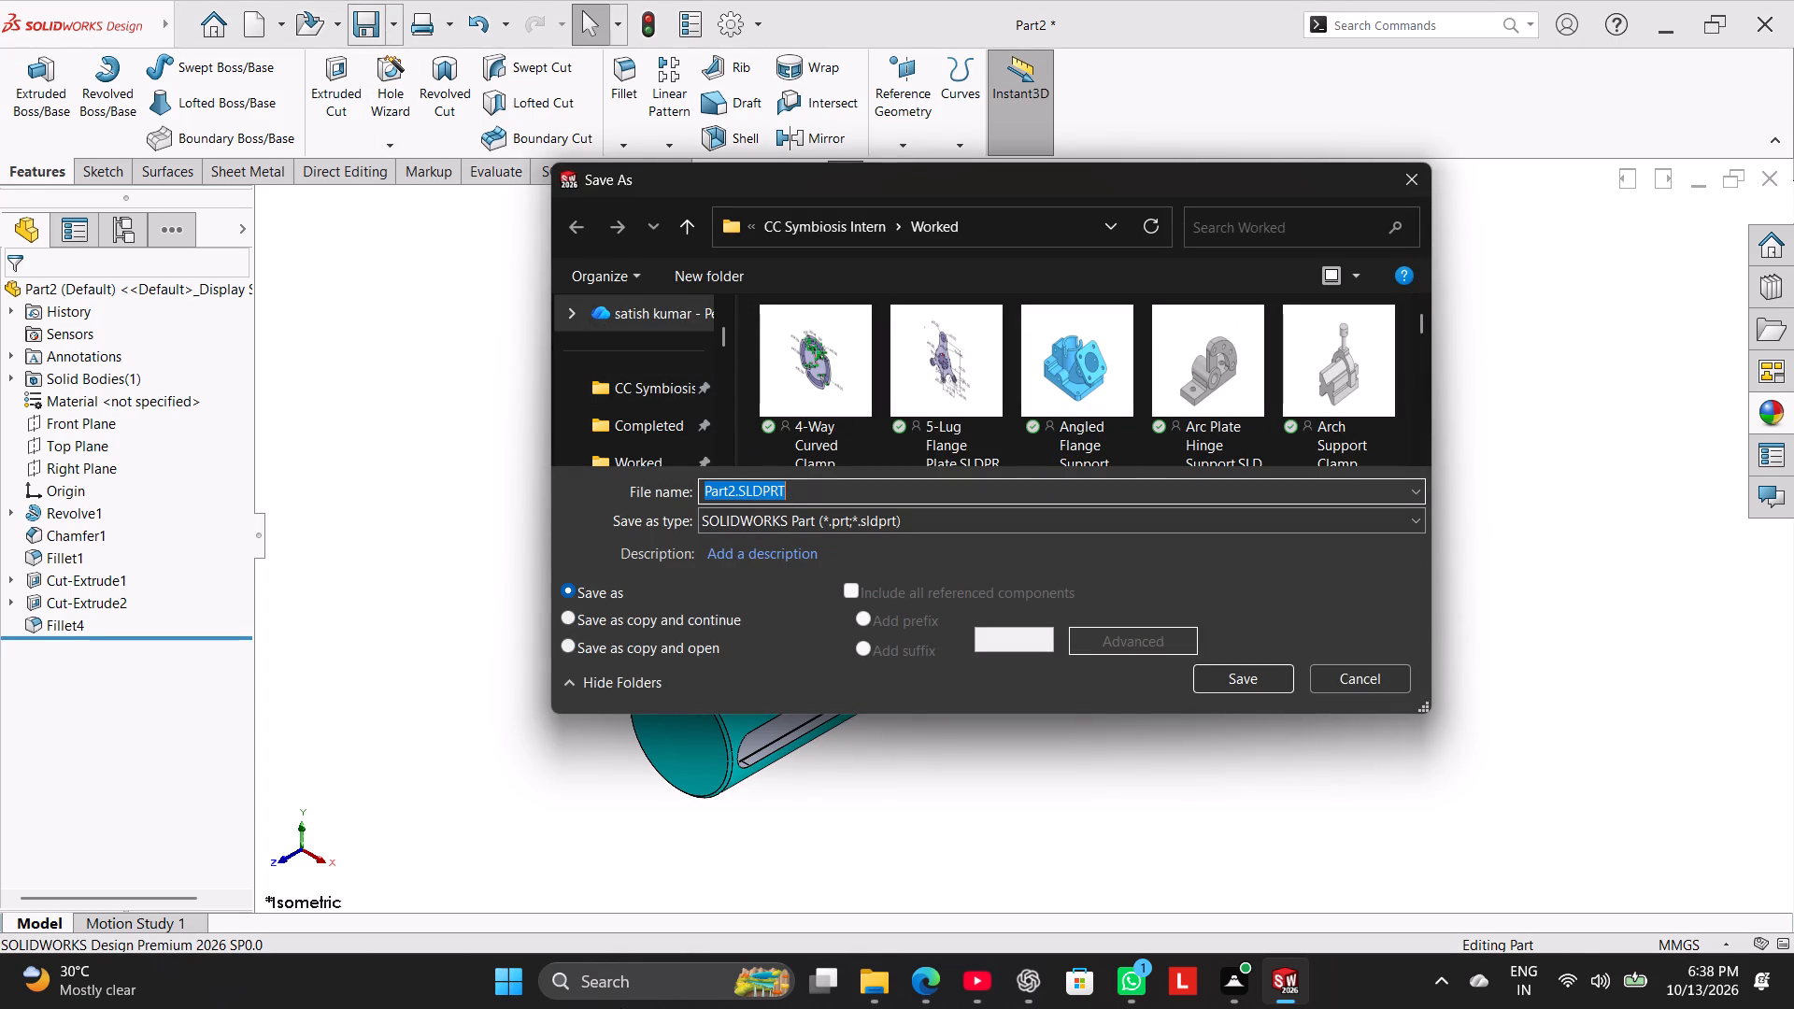
pyautogui.hotkey('ctrl', 'v')
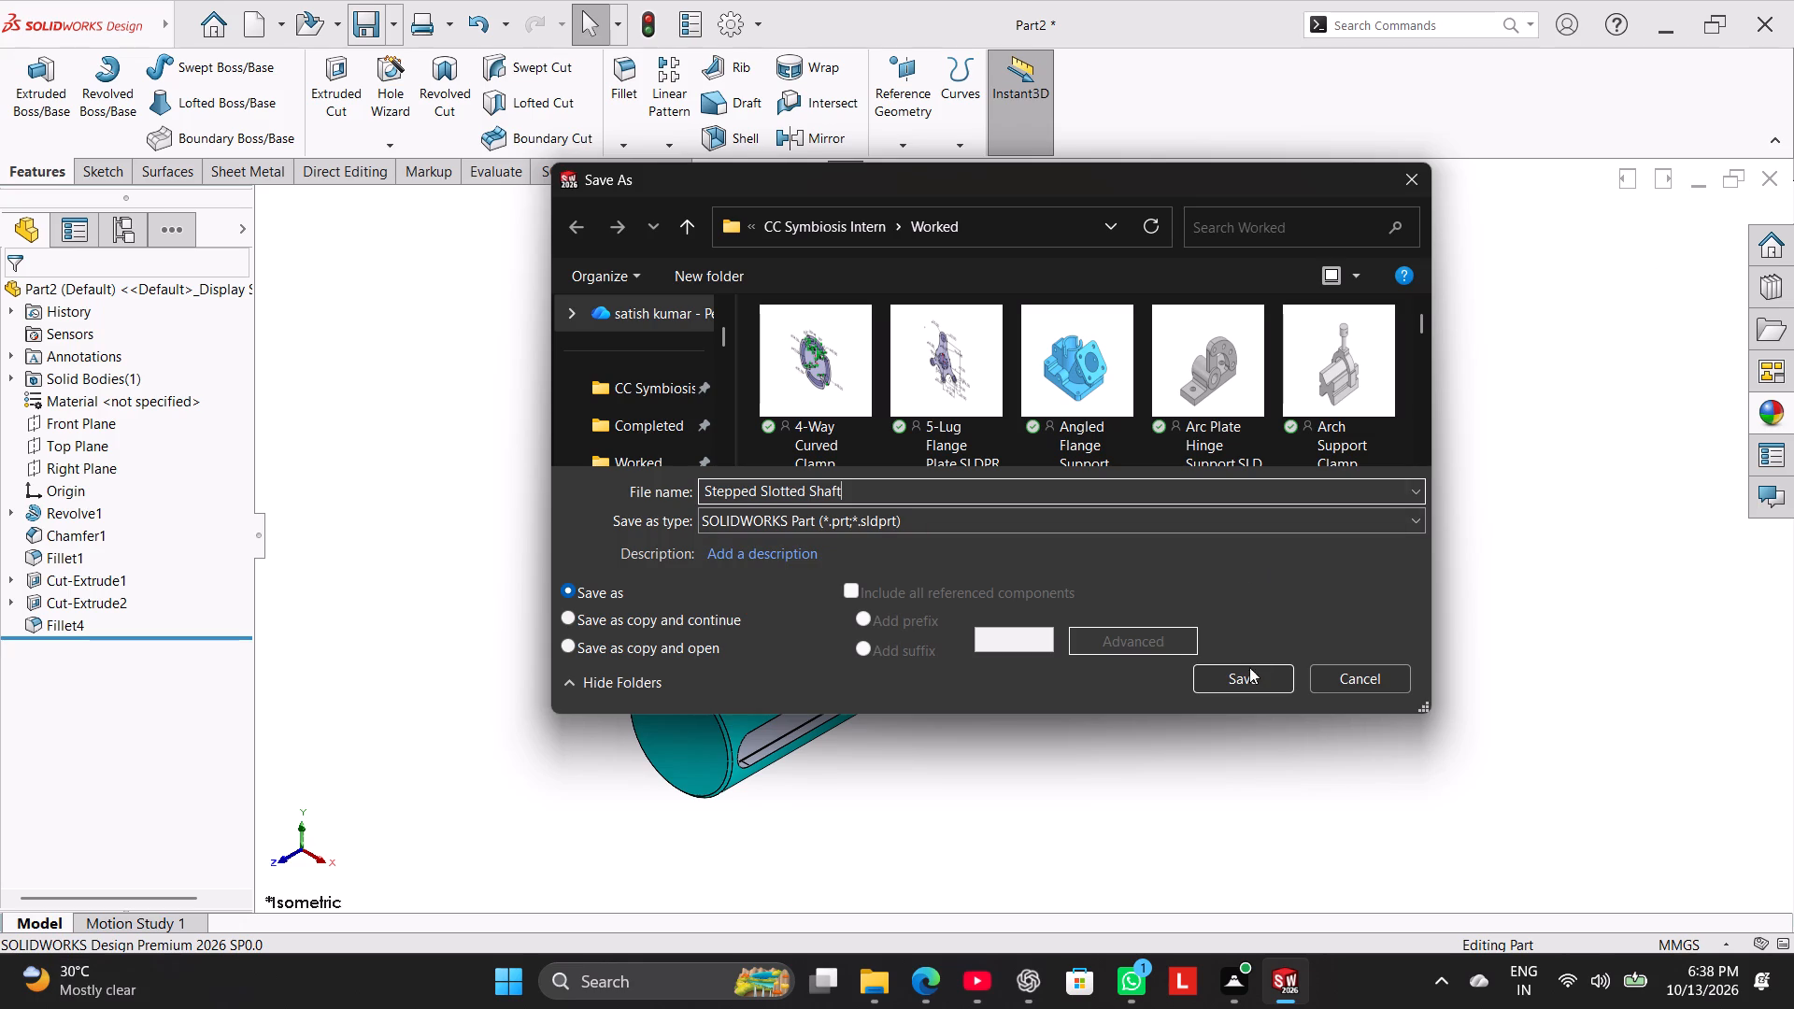
pyautogui.click(1249, 672)
# Save a PDF copy of the shaft as Stepped Slotted Shaft.pdf in the Worked folder.
pyautogui.click(389, 36)
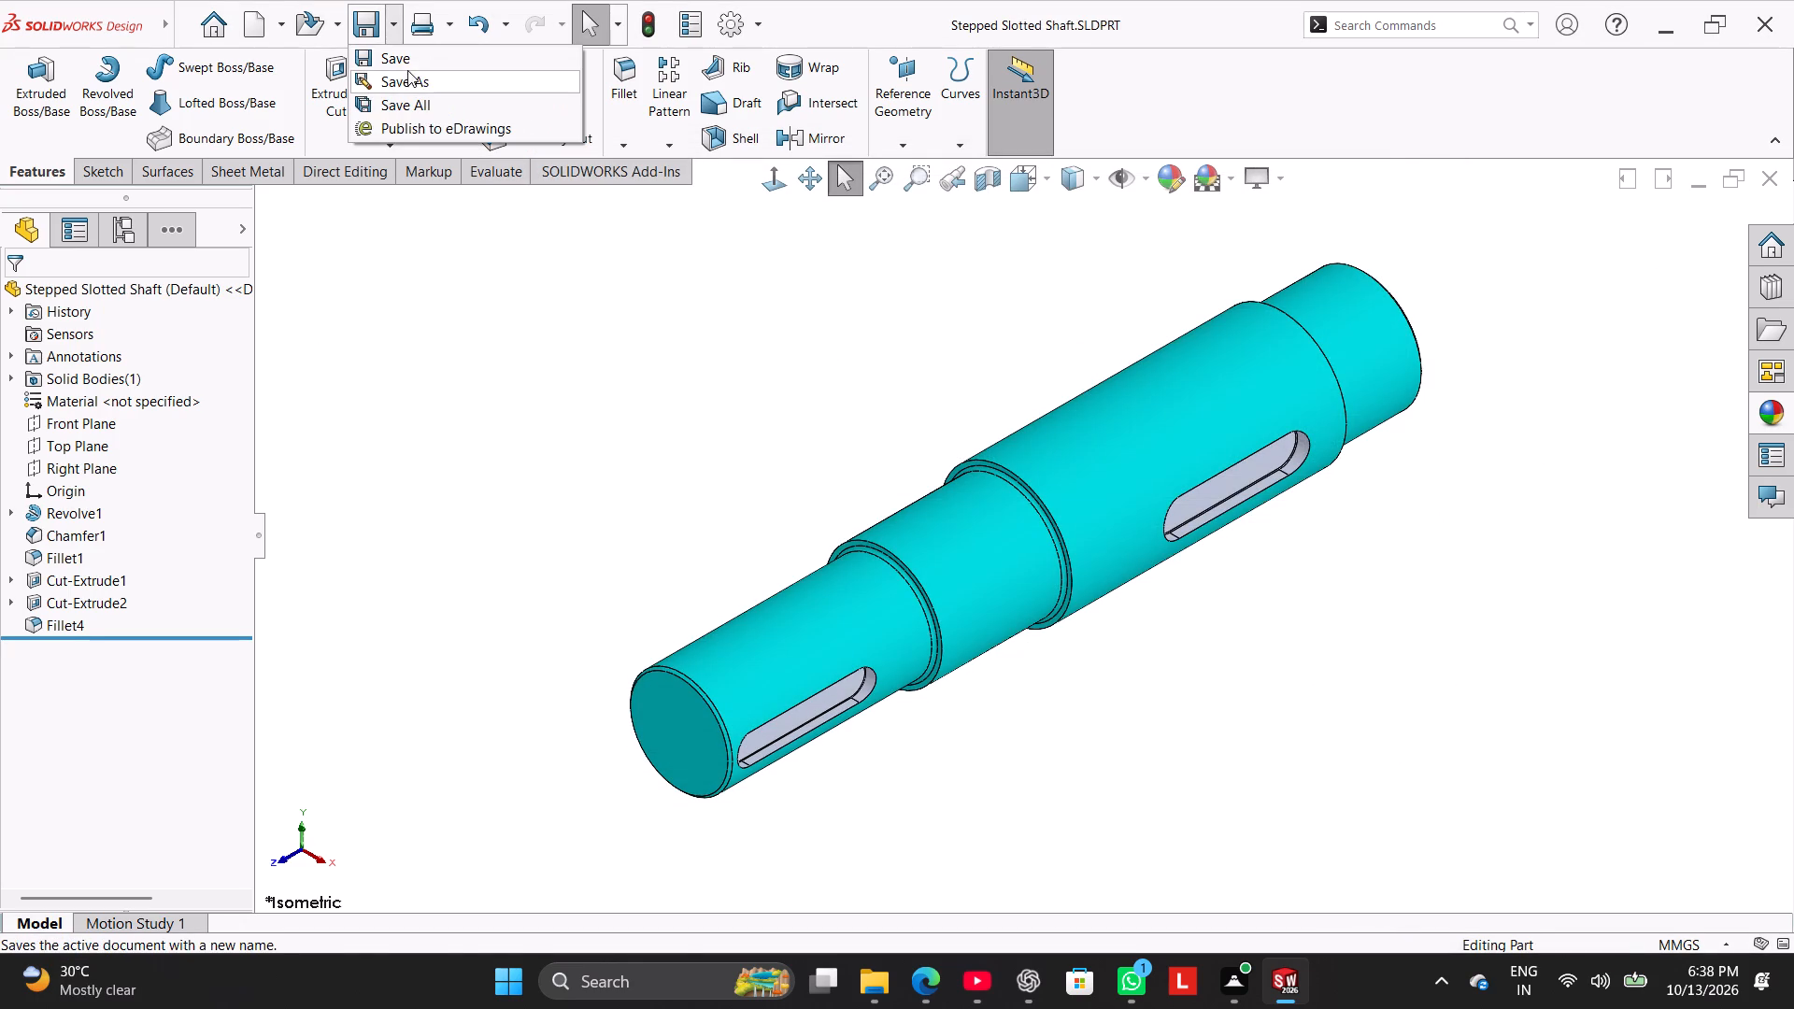
pyautogui.click(423, 78)
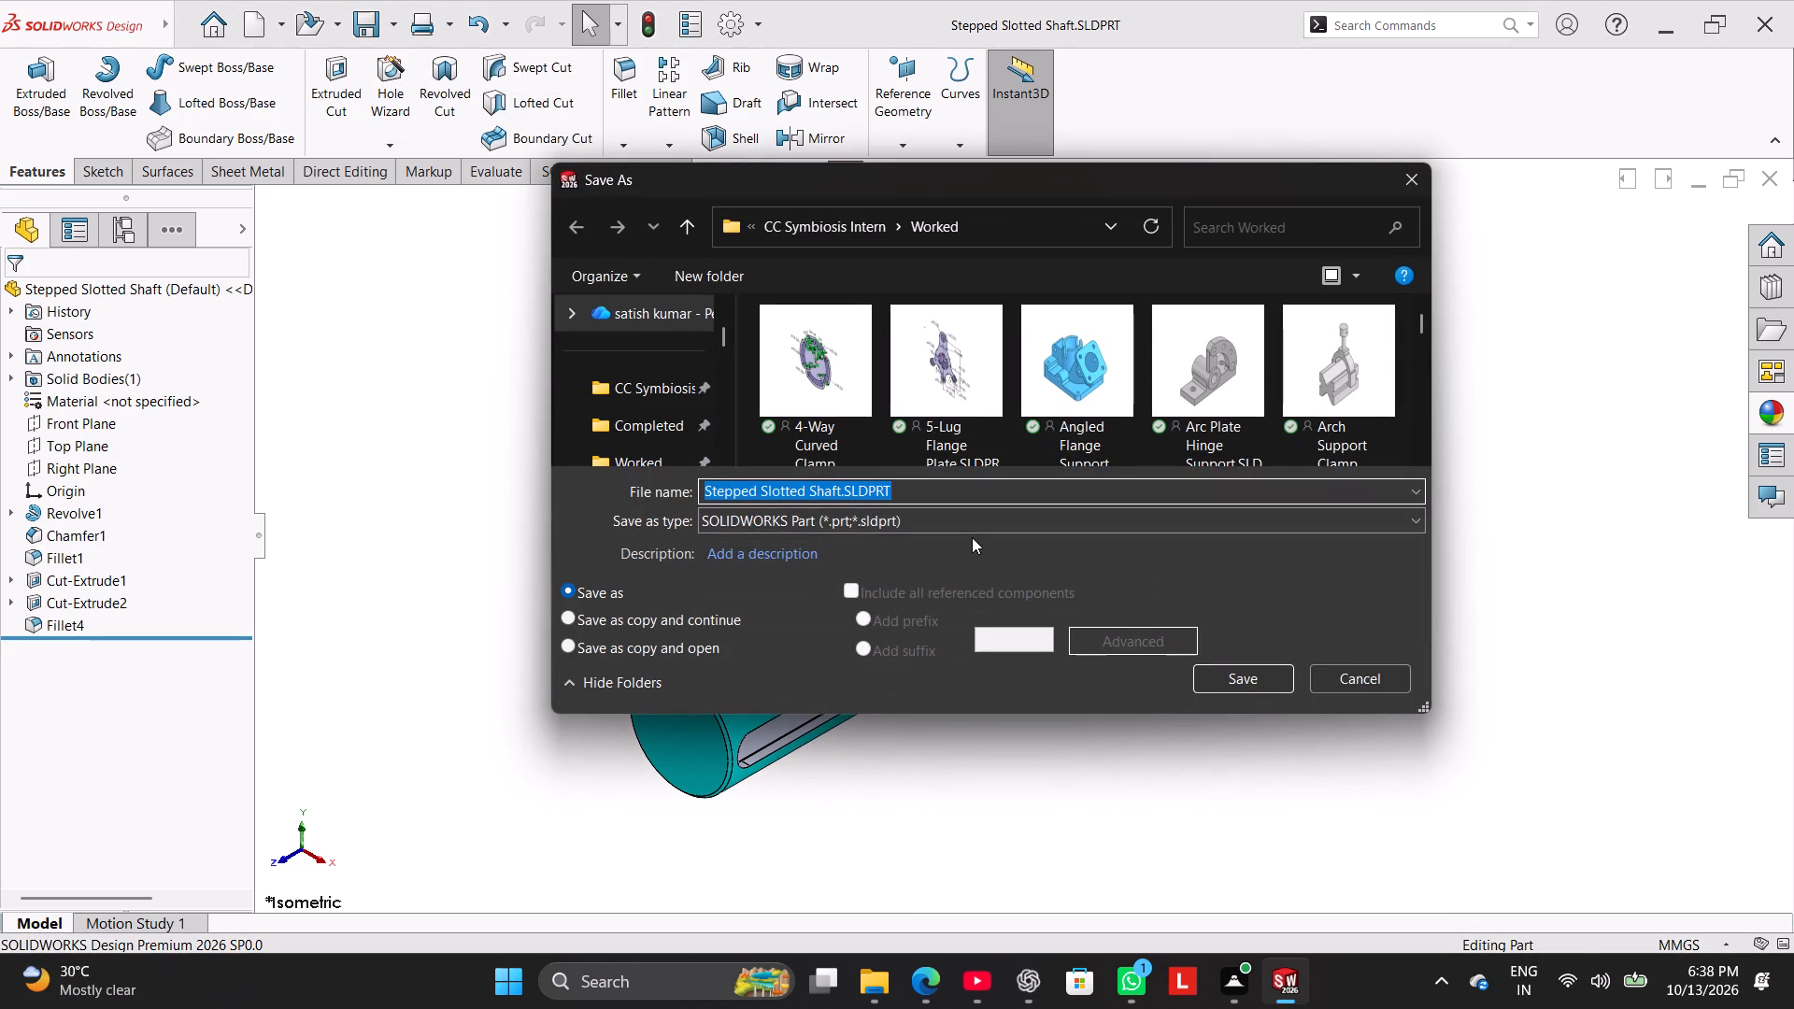
pyautogui.click(969, 531)
pyautogui.click(928, 173)
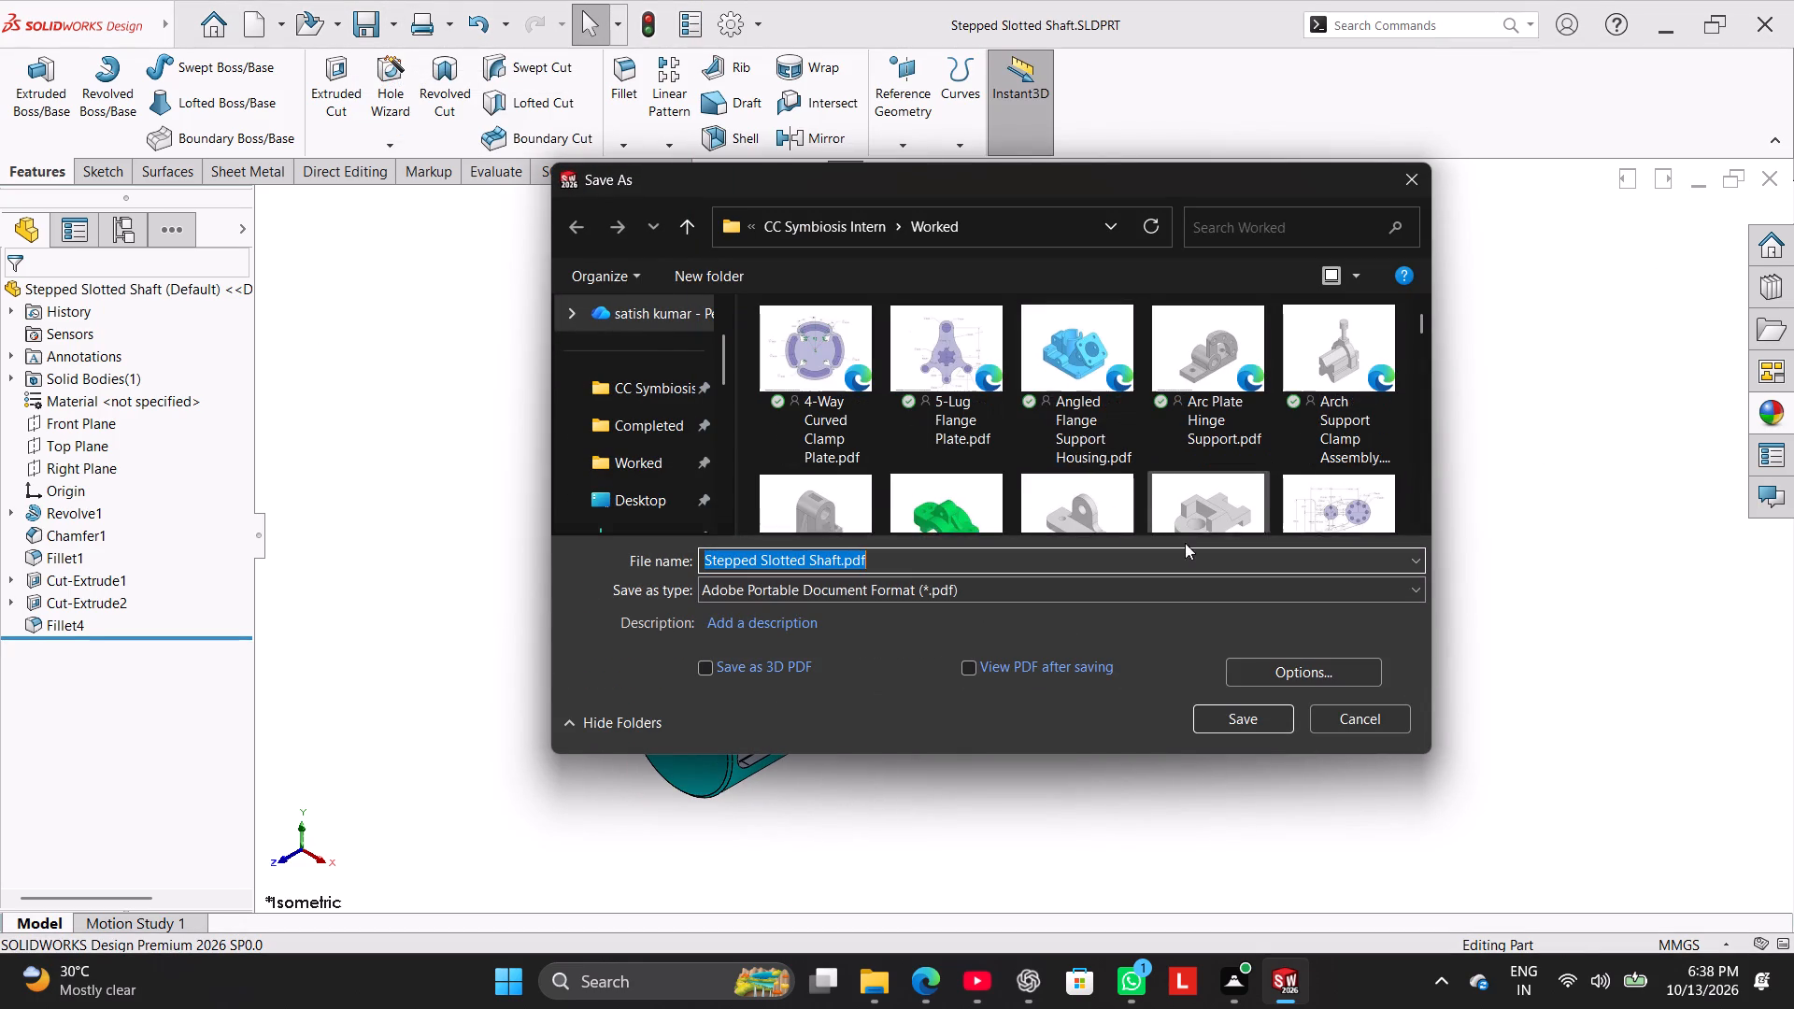
pyautogui.click(1246, 714)
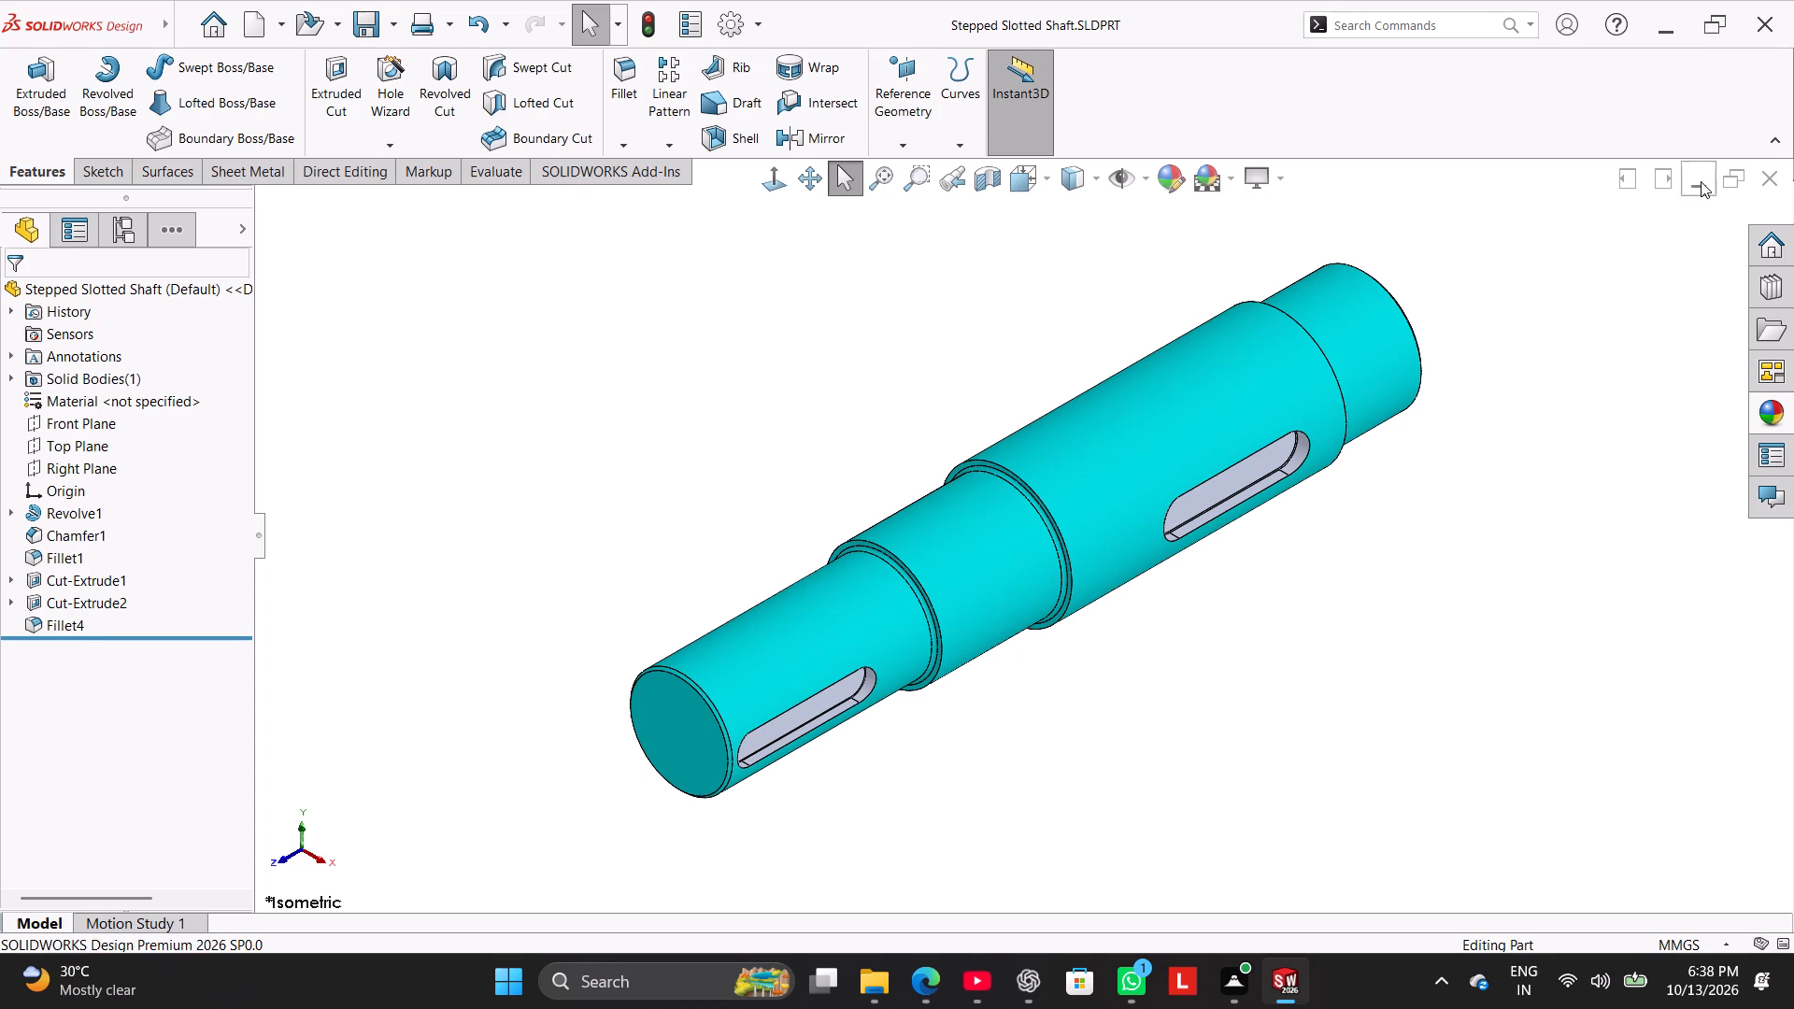
# Close the shaft part document.
pyautogui.click(1768, 170)
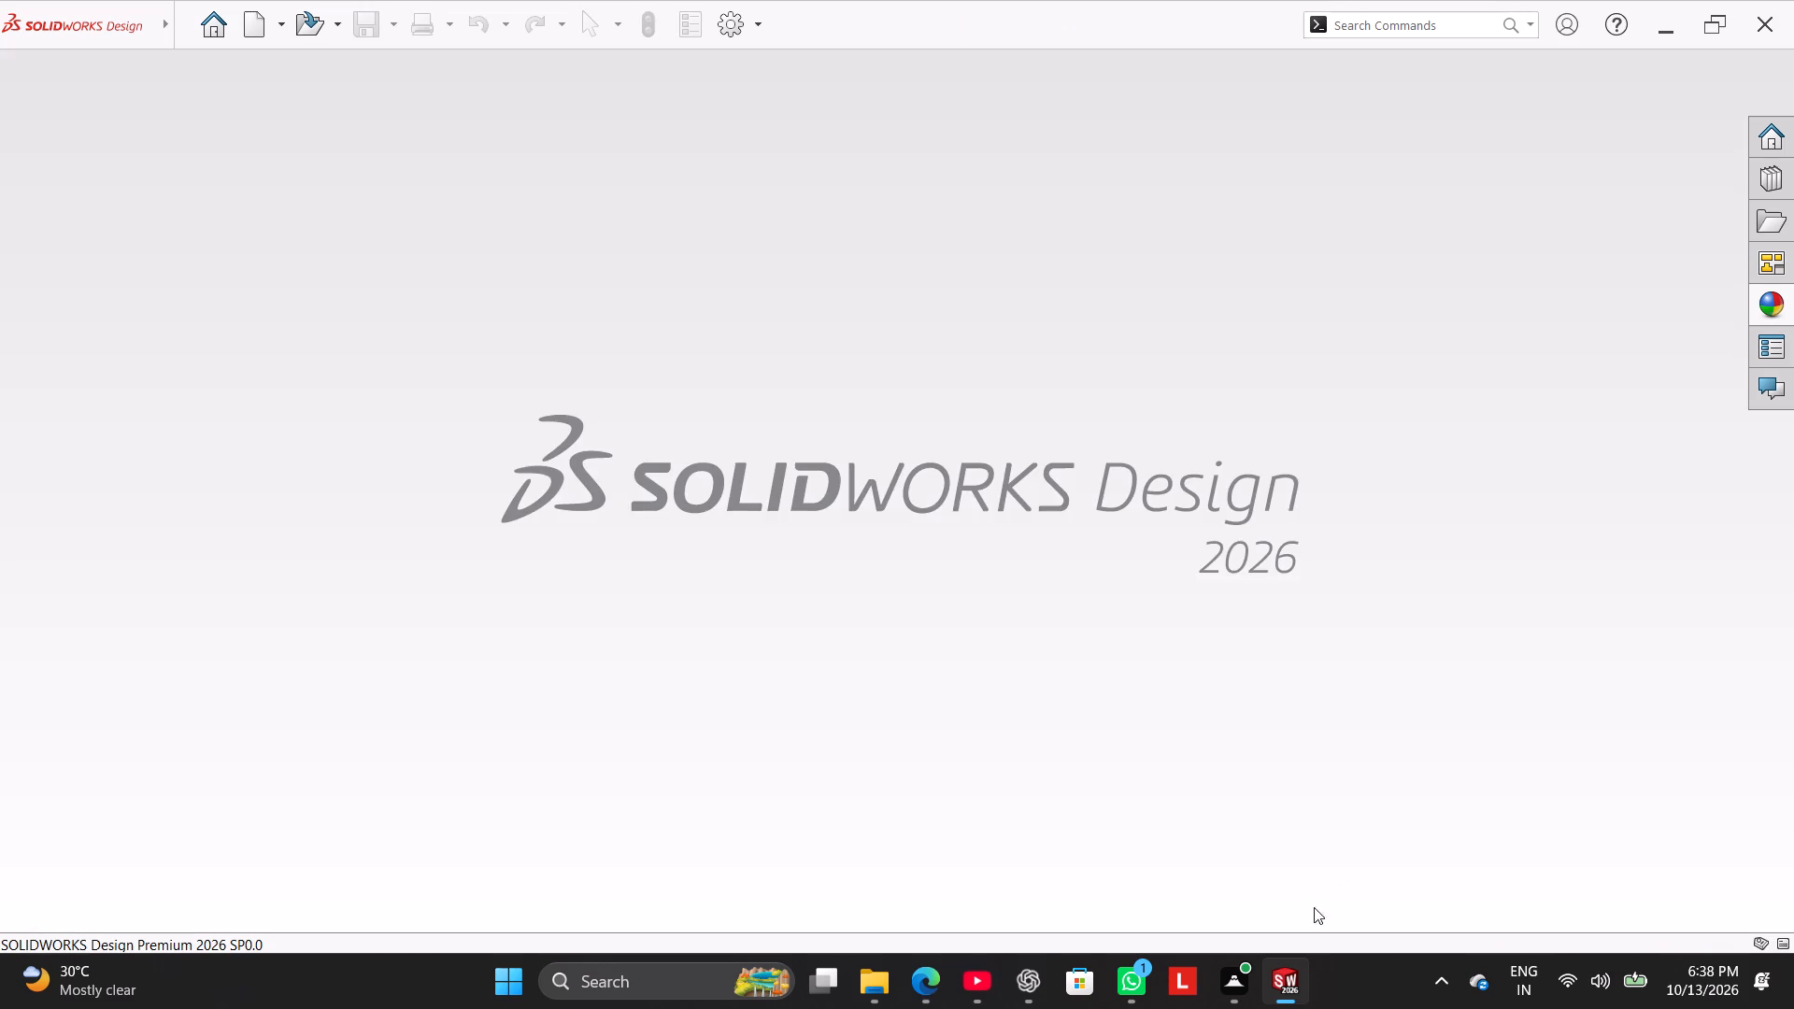